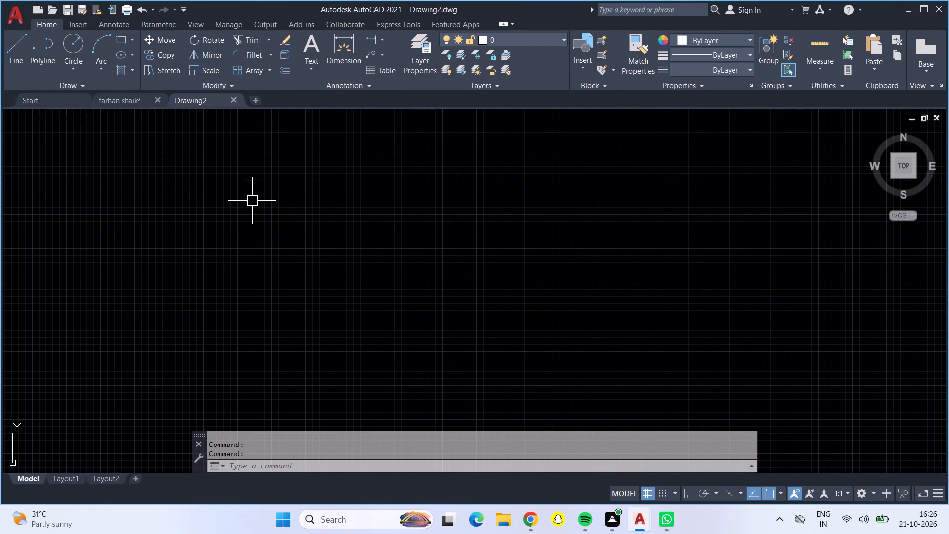
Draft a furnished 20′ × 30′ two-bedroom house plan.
Configure the drawing units to Engineering length type, precision 0'-0", with inches as the insertion scale.
type("un")
key("Return")
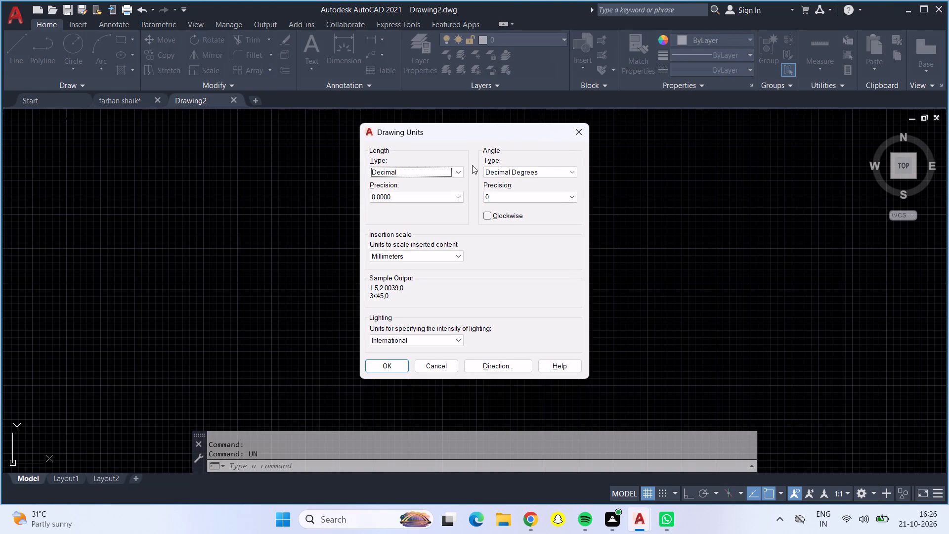
left_click(457, 170)
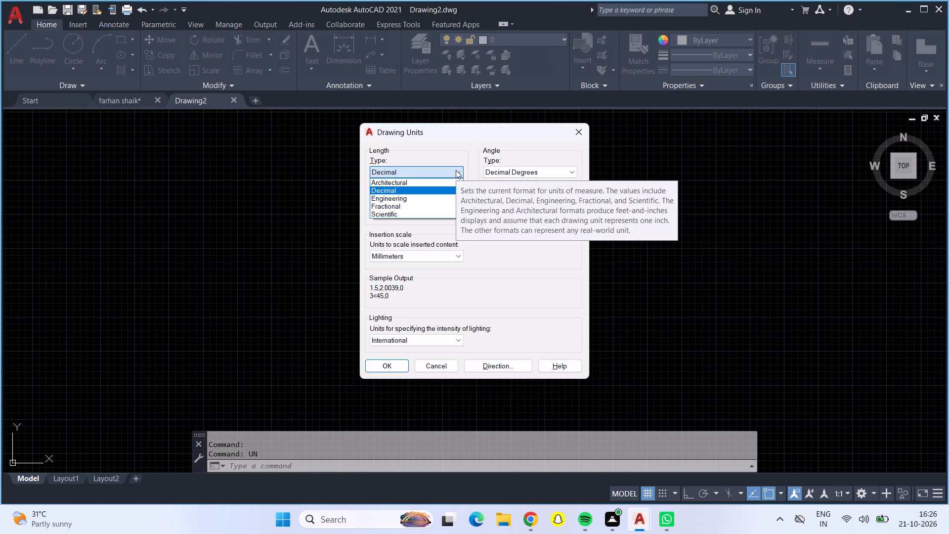
left_click(400, 195)
left_click(400, 199)
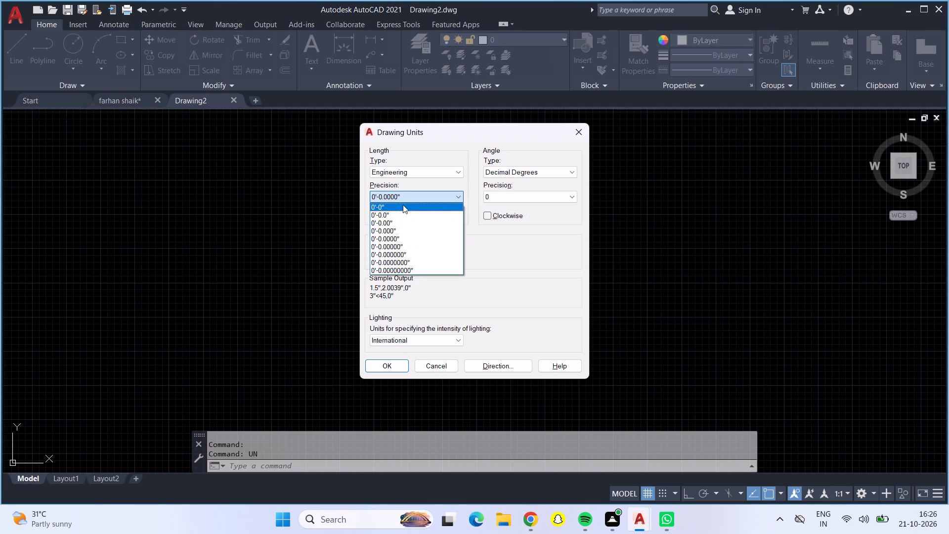
left_click(403, 205)
left_click(417, 260)
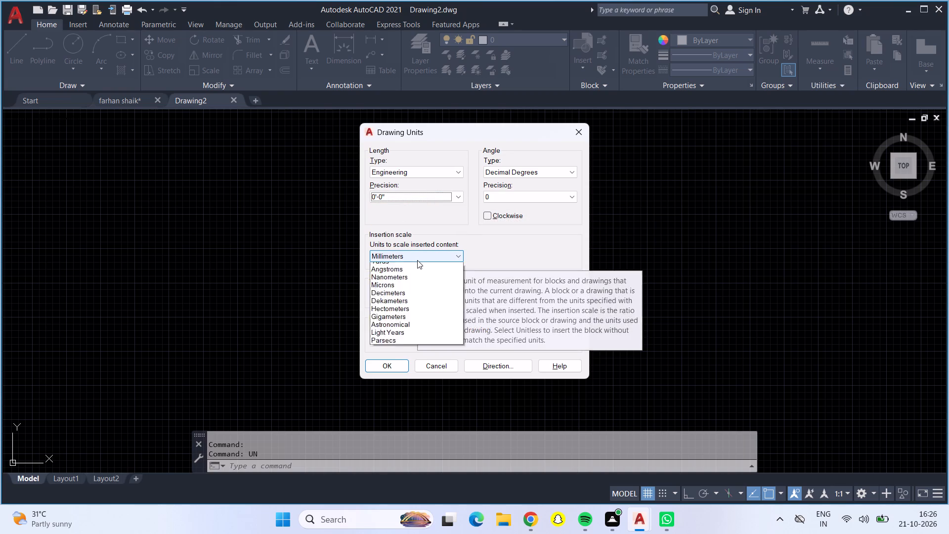
left_click(413, 272)
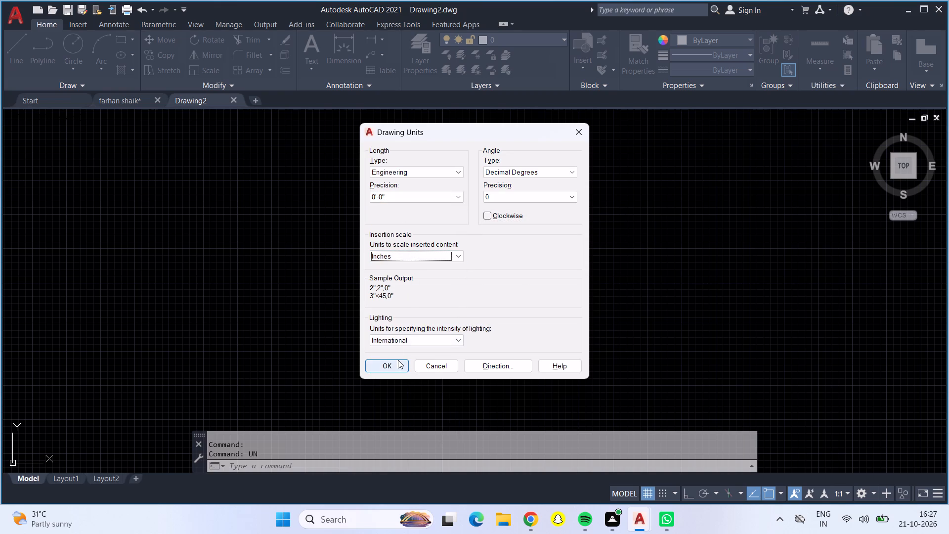
left_click(398, 360)
Modify the ISO-25 dimension style so its linear primary units use Engineering format with 0'-0" precision.
key("d")
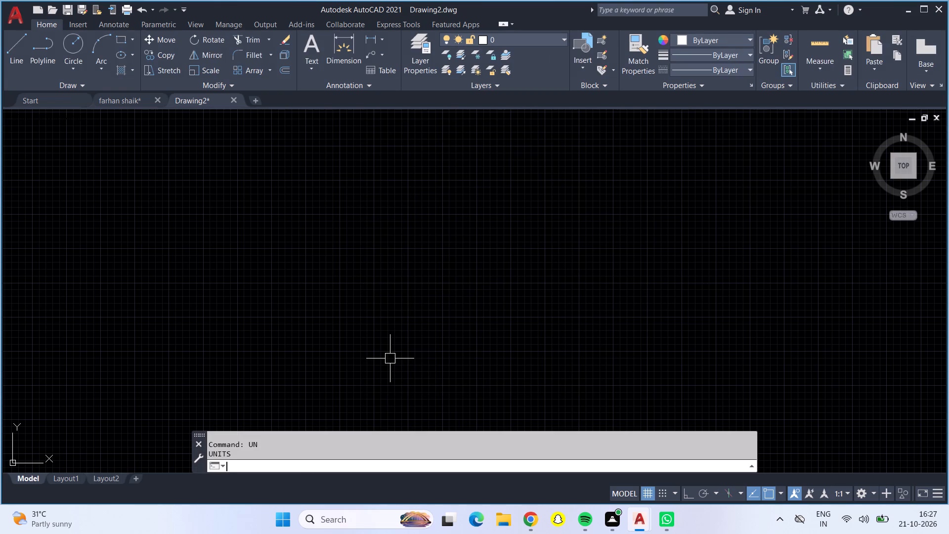
key("Return")
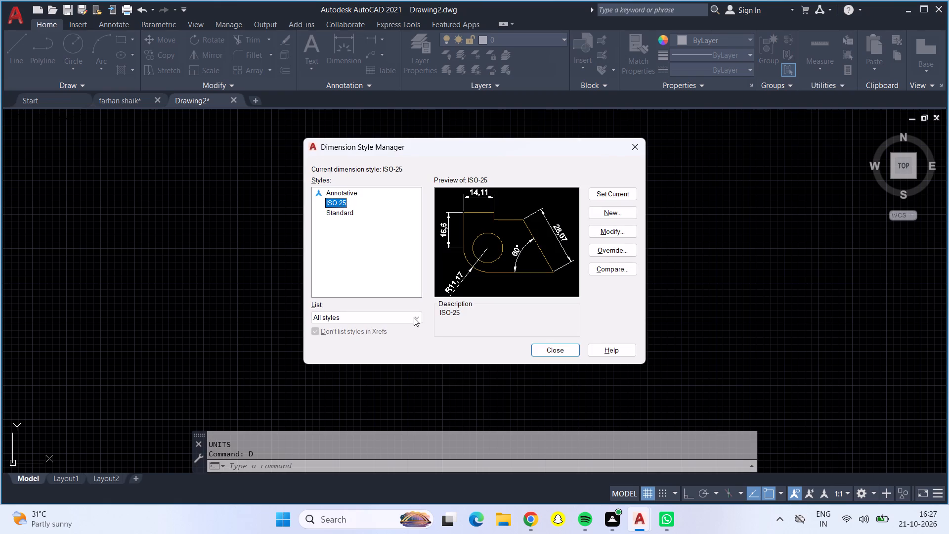
left_click(592, 229)
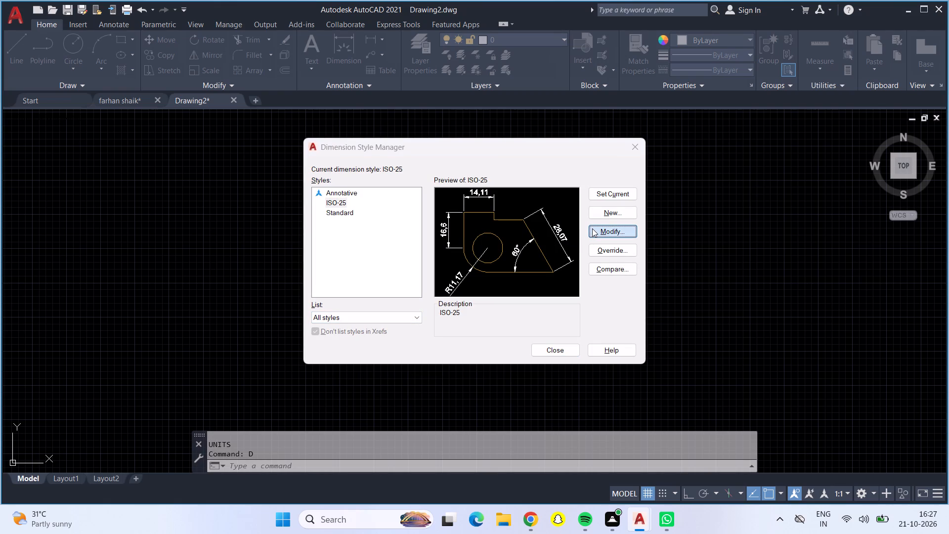
left_click(592, 232)
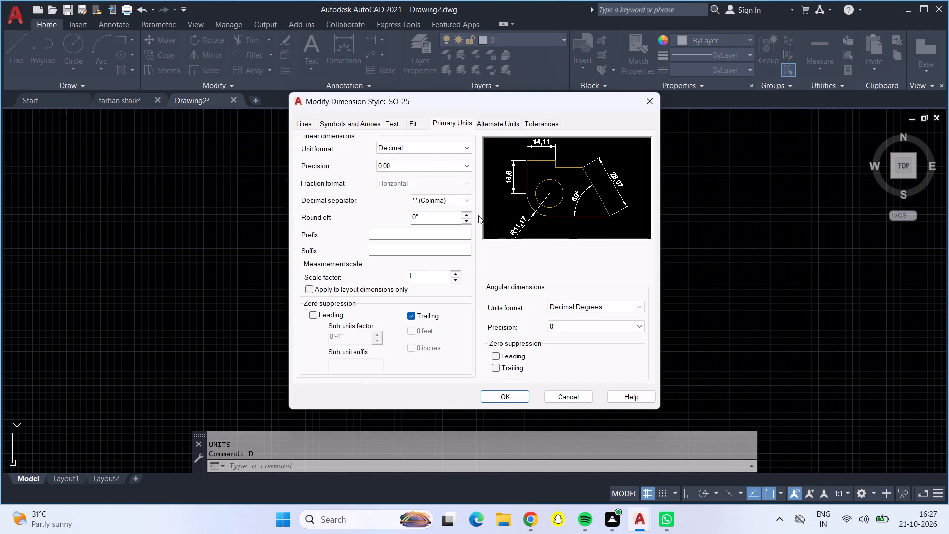
left_click(425, 141)
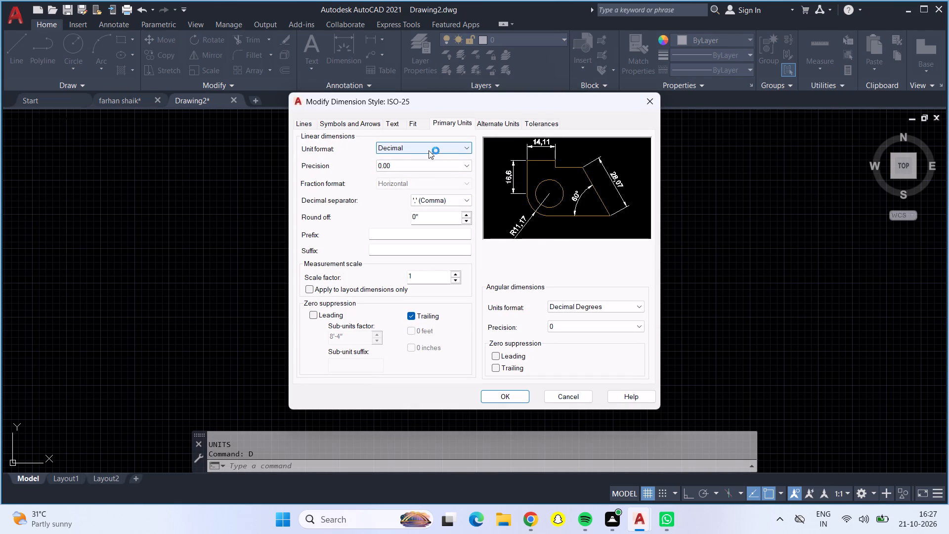
left_click(429, 150)
left_click(429, 176)
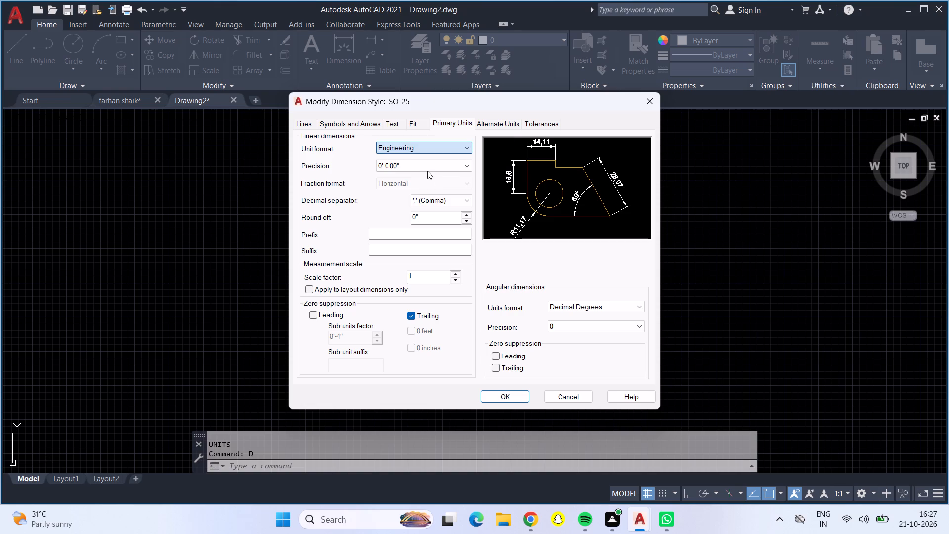
left_click(425, 166)
left_click(428, 175)
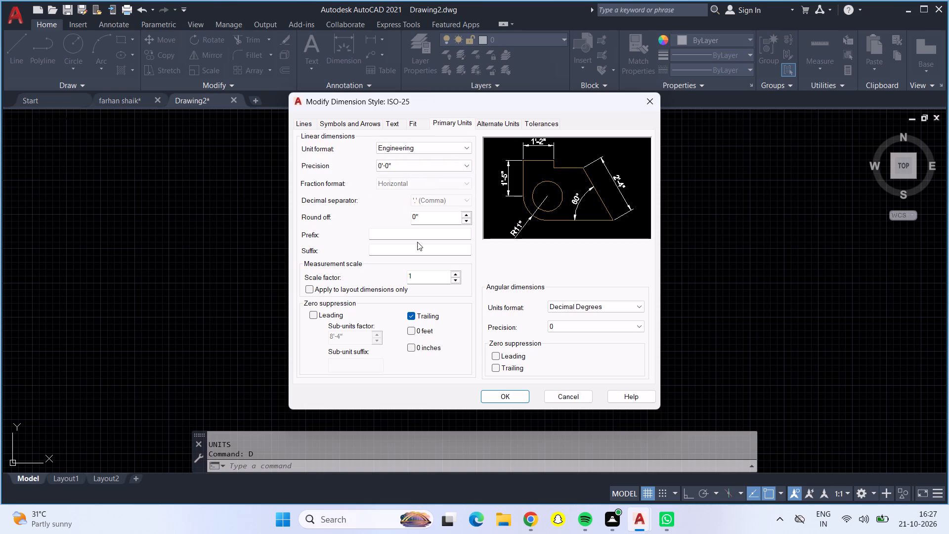
left_click(495, 399)
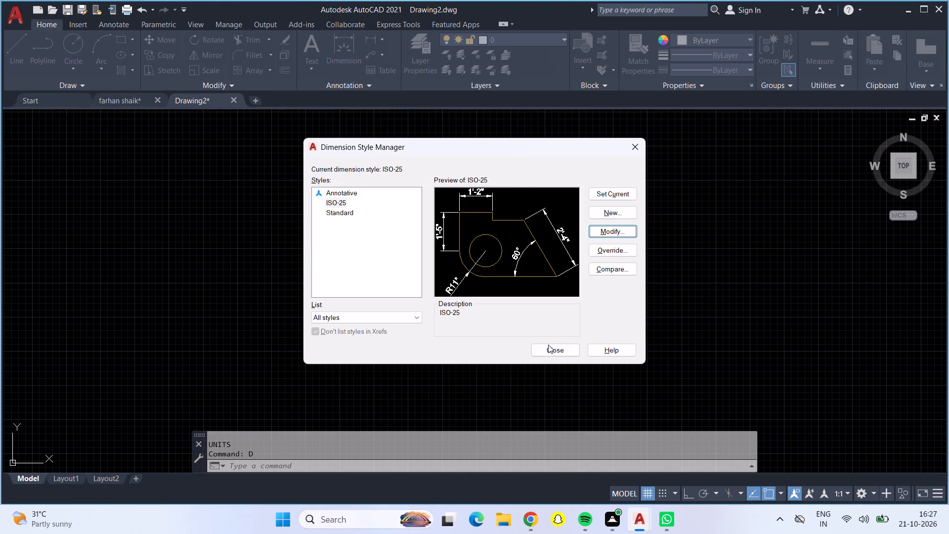
left_click(560, 346)
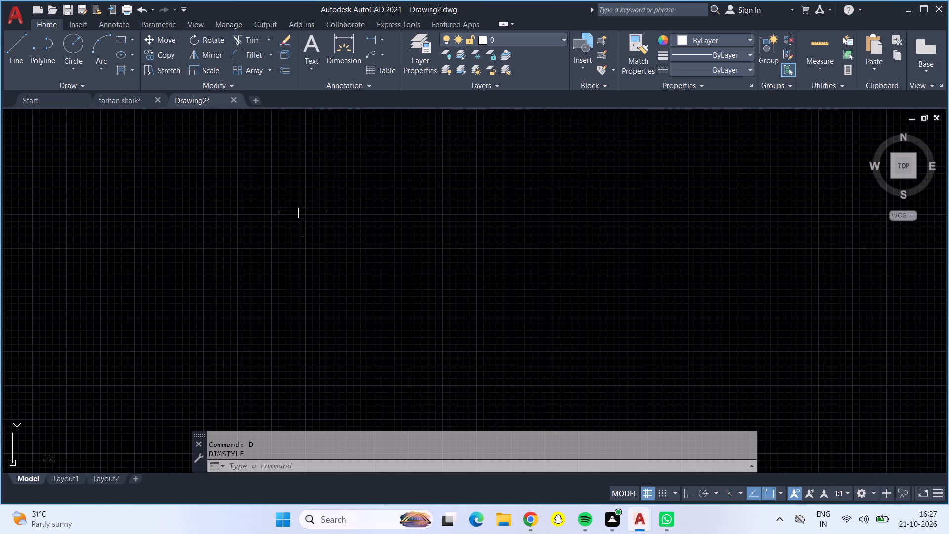
Draw a closed rectangular outline 20' wide and 30' tall from straight lines with Ortho on.
left_click(21, 46)
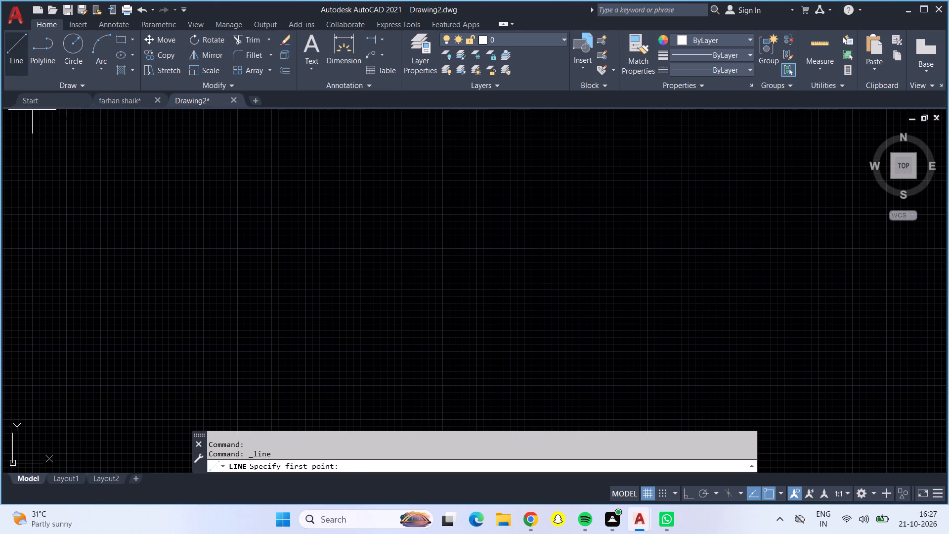
left_click(315, 200)
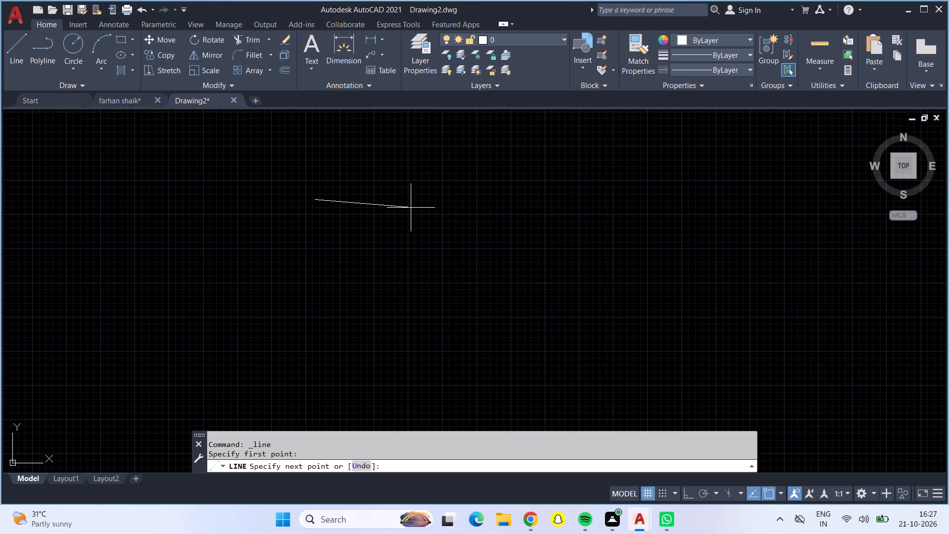
key("F8")
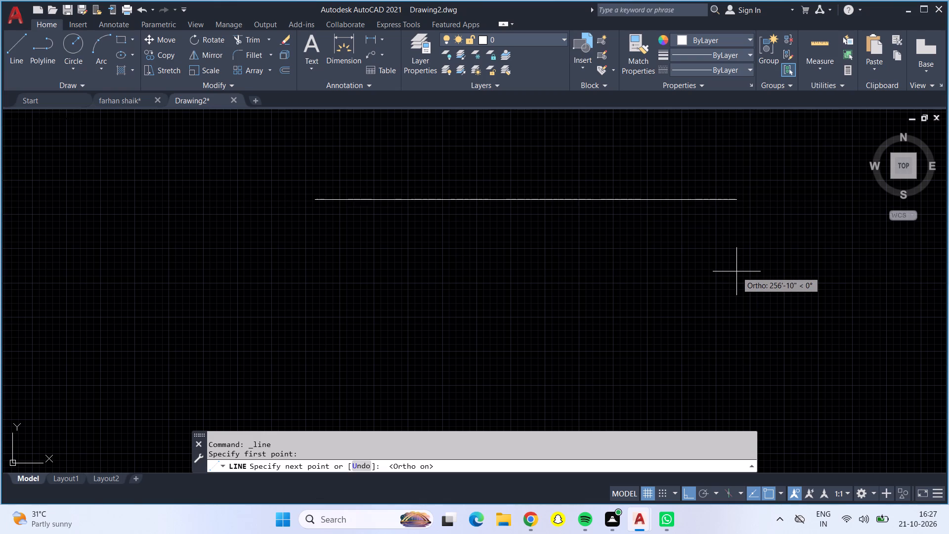
type("20'")
key("Return")
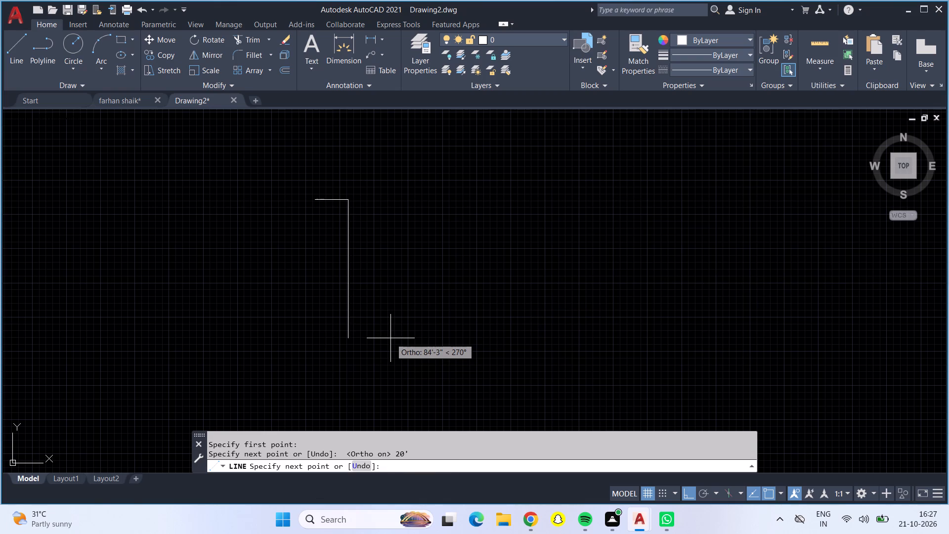
type("30'")
key("Return")
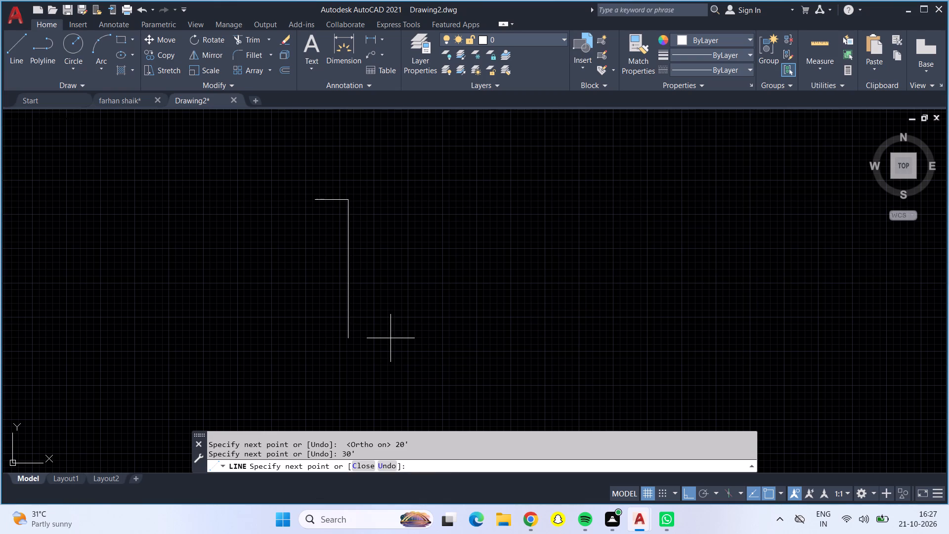
type("20'")
key("Return")
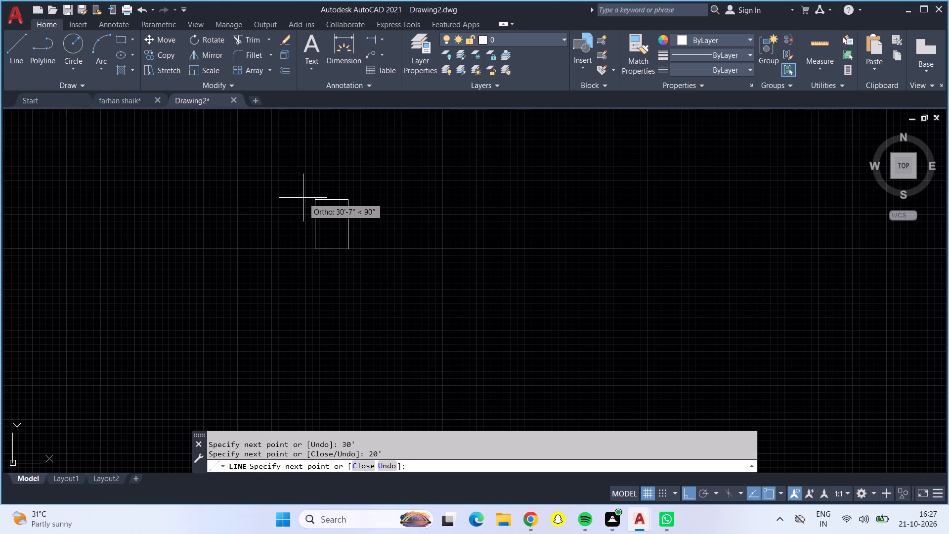
type("30'")
key("Return")
key("Return")
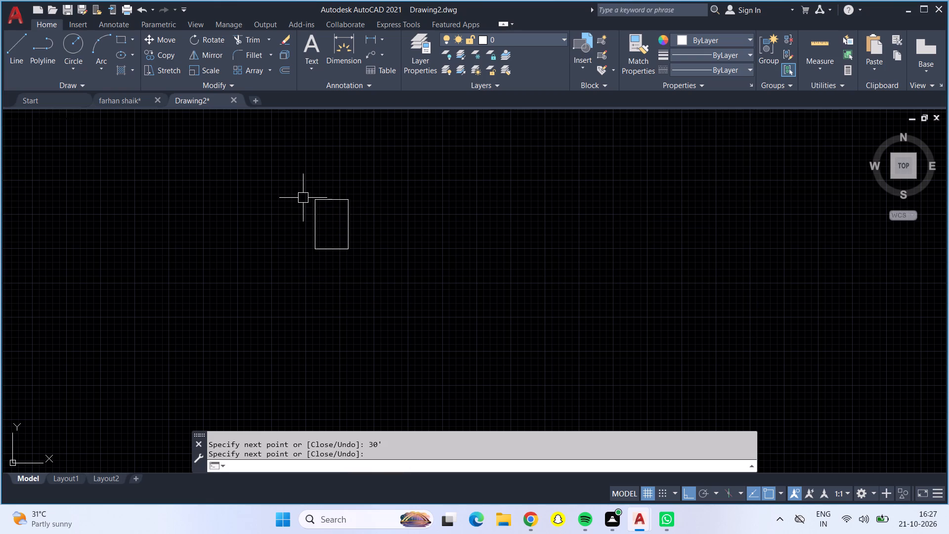
Offset all four sides of the rectangle 9" inward to form the outer walls.
scroll(308, 235, "up", 3)
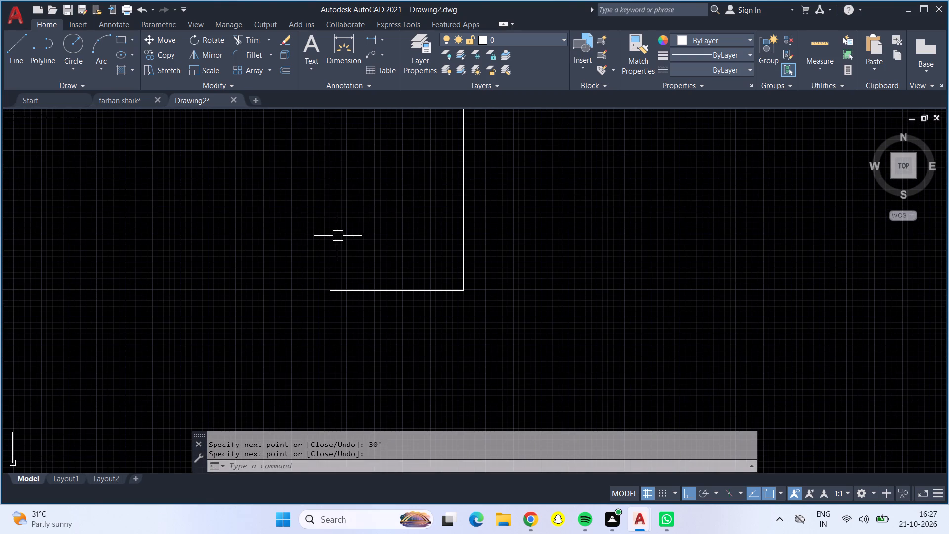
middle_click_drag(381, 211, 435, 296)
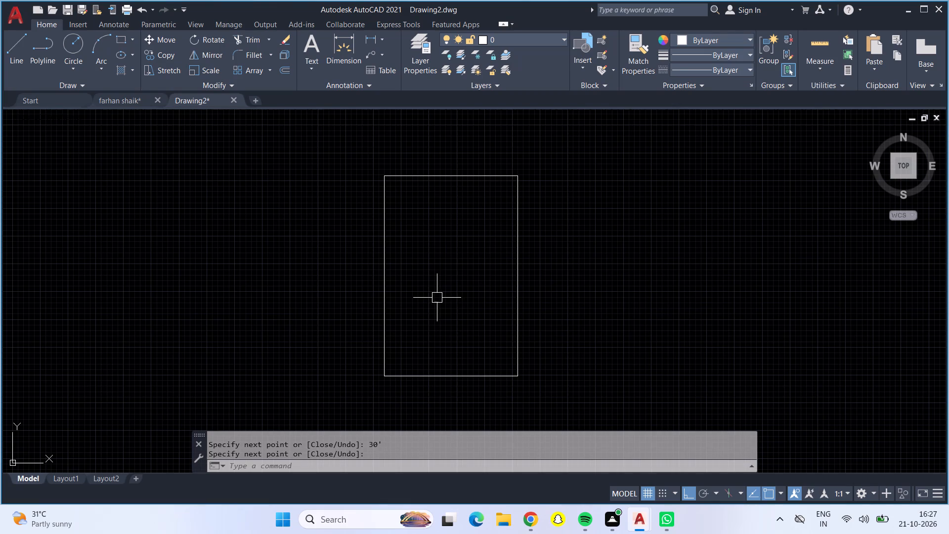
key("Escape")
key("o")
key("Return")
type("9\"")
key("Return")
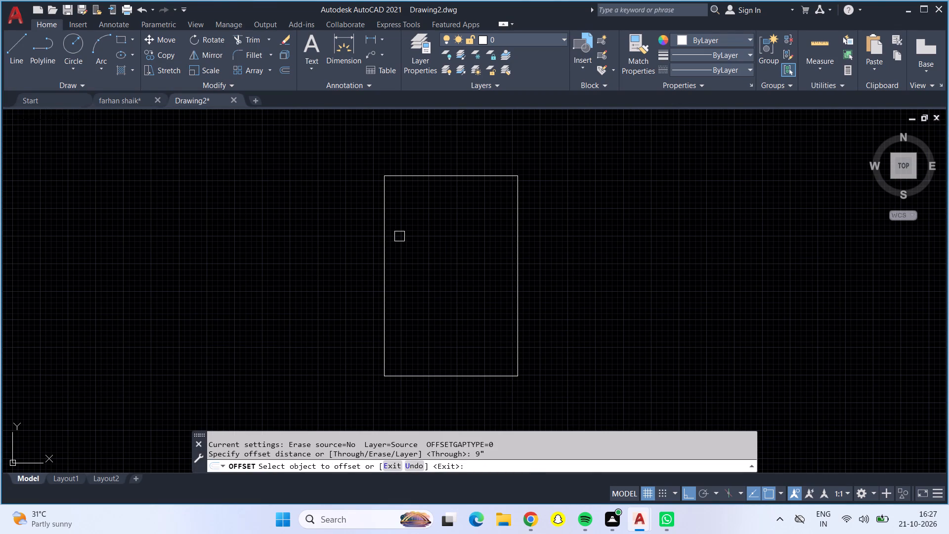
left_click(386, 229)
left_click(414, 250)
left_click(413, 175)
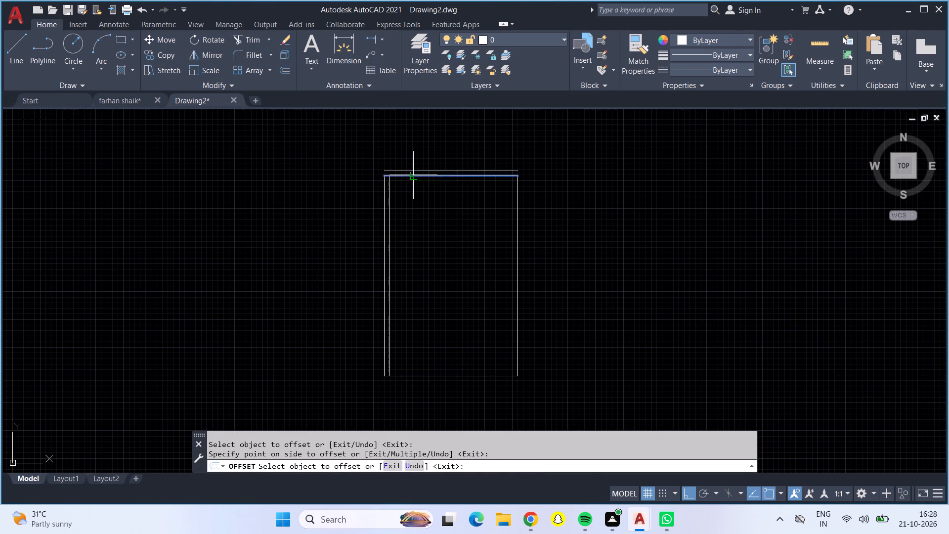
left_click(414, 207)
left_click(520, 293)
left_click(486, 292)
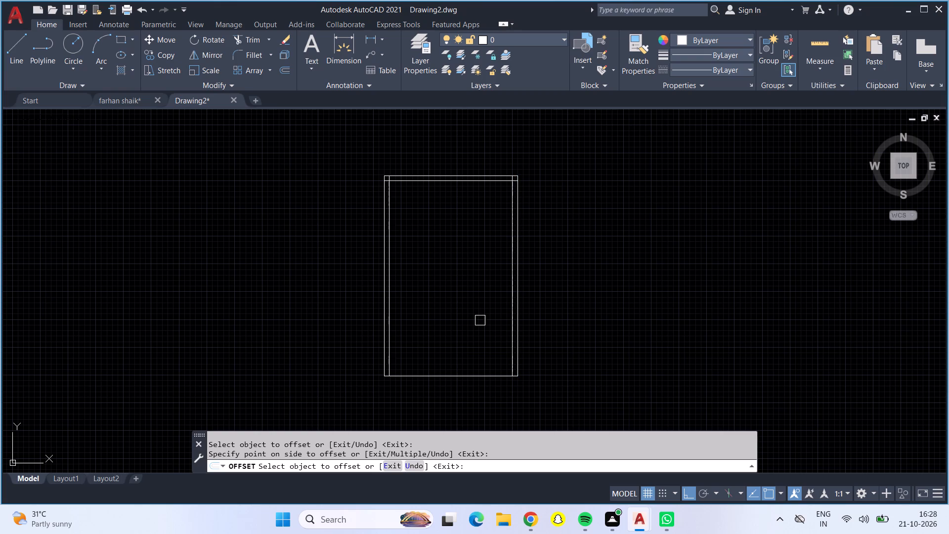
left_click_drag(482, 374, 487, 377)
left_click(480, 349)
key("Escape")
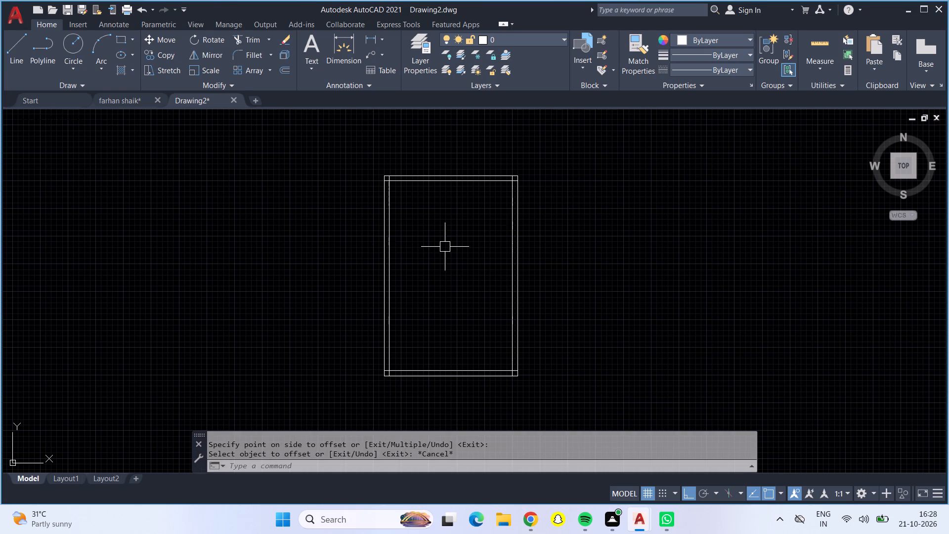
Offset the inner line of the top wall 10'9" downward into the plan.
key("o")
key("Return")
type("10'")
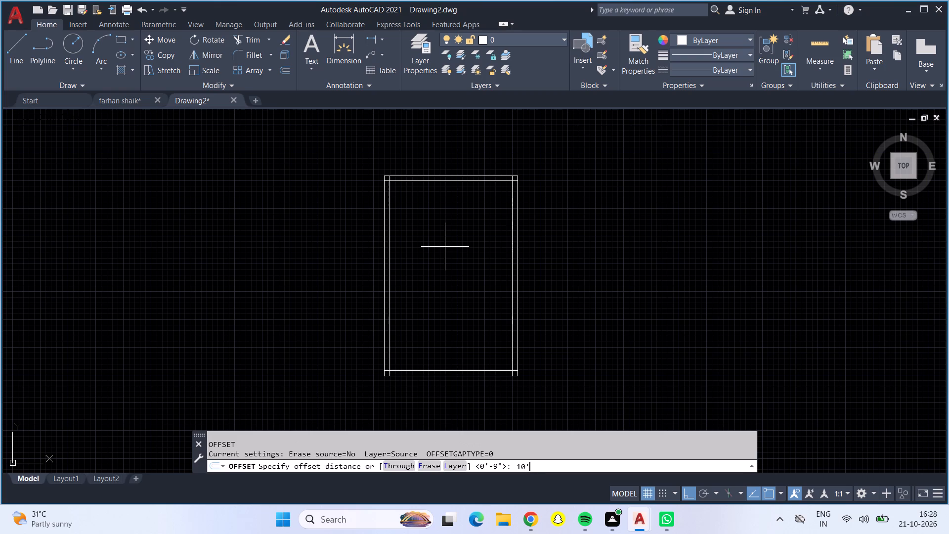
type("9\"")
key("Return")
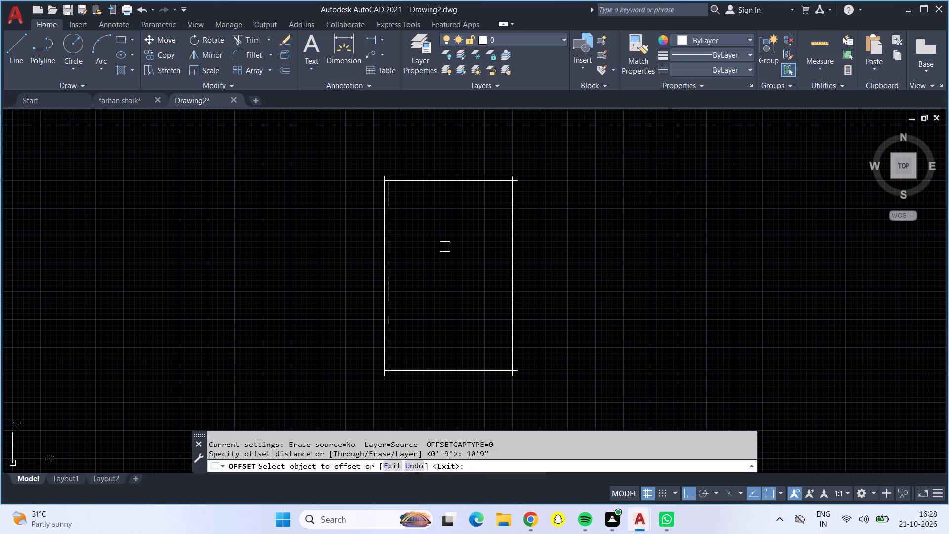
left_click(447, 181)
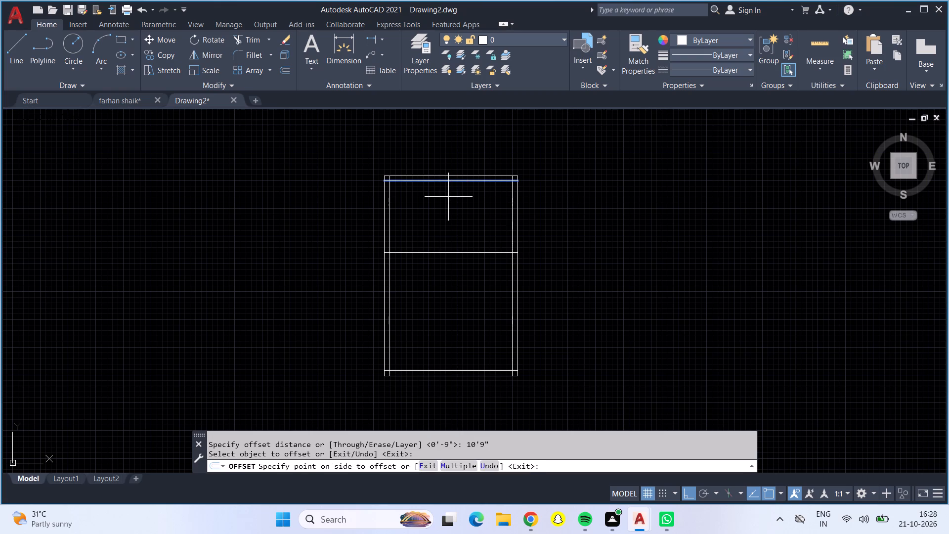
left_click(451, 211)
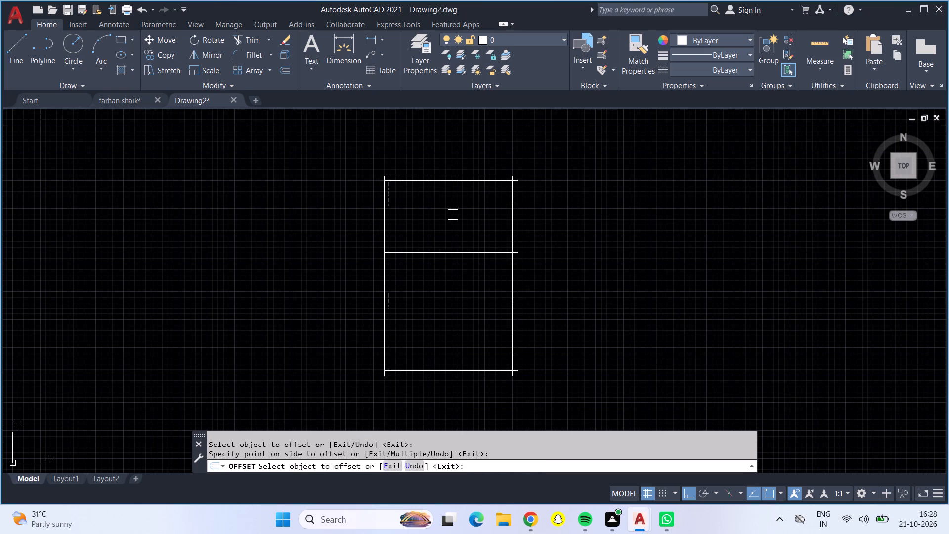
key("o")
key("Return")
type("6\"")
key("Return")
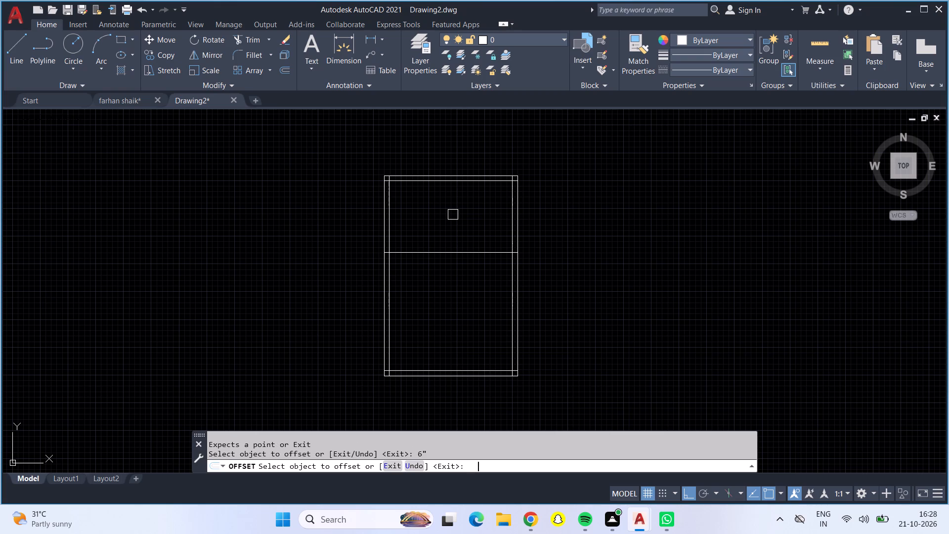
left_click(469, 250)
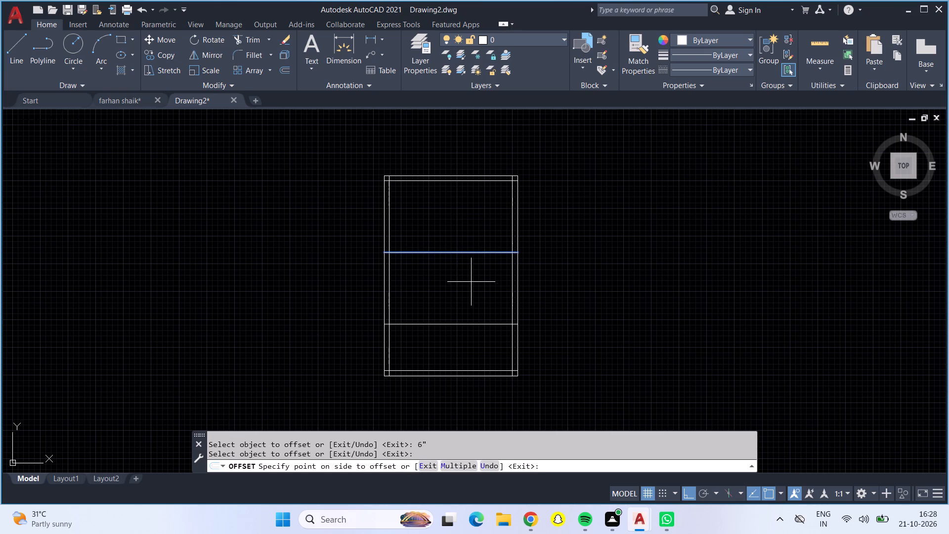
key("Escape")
Offset the horizontal partition line inside the plan 6" downward to give the partition its thickness.
key("o")
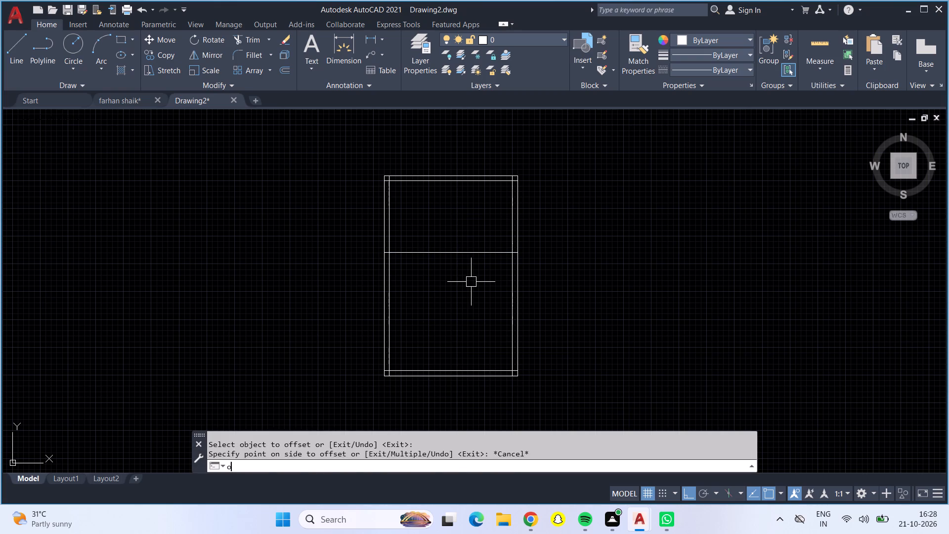
key("Return")
type("6\"")
key("Return")
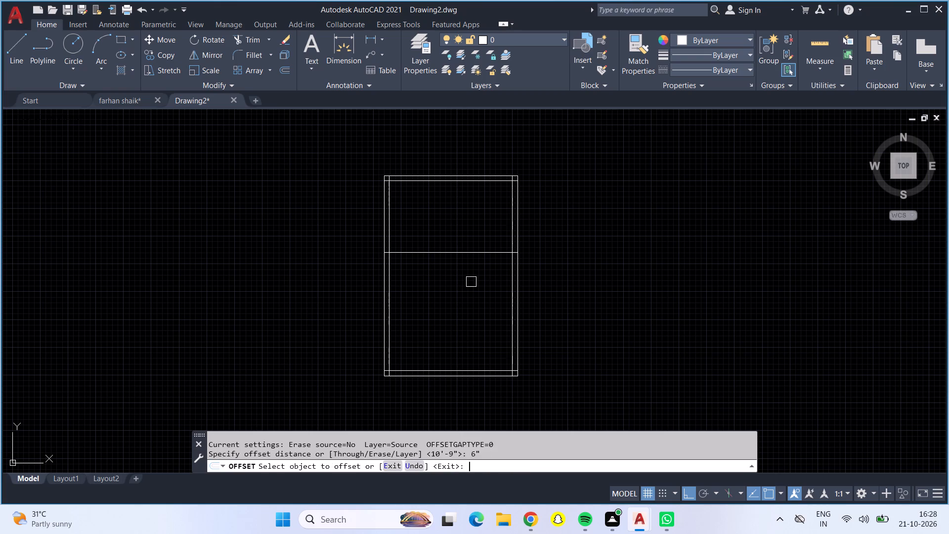
left_click(448, 252)
left_click(448, 295)
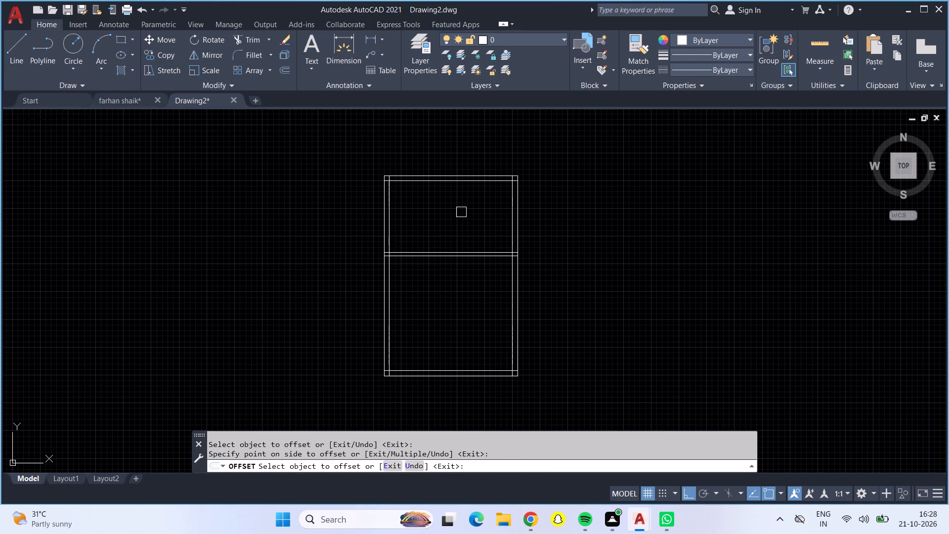
key("Escape")
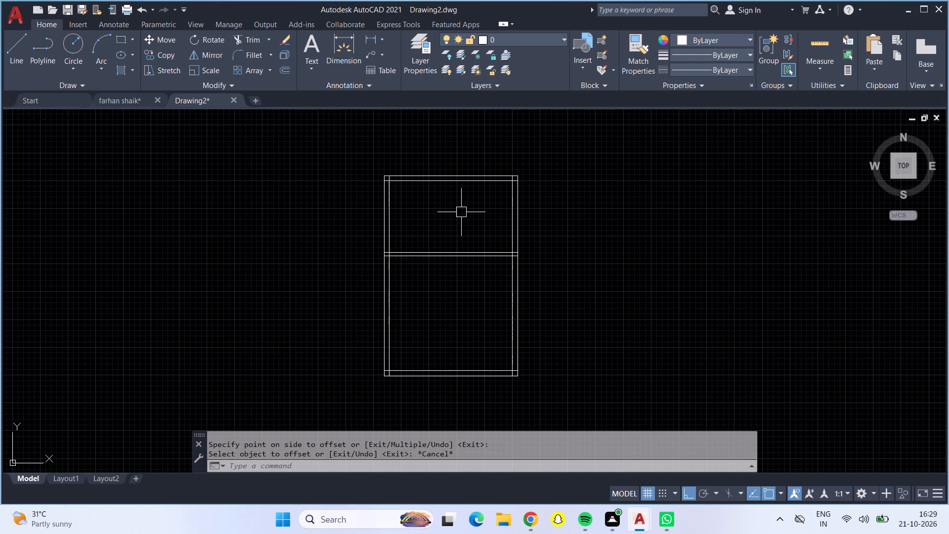
Offset the inner line of the top wall 4' downward to start an upper horizontal partition.
key("o")
key("Return")
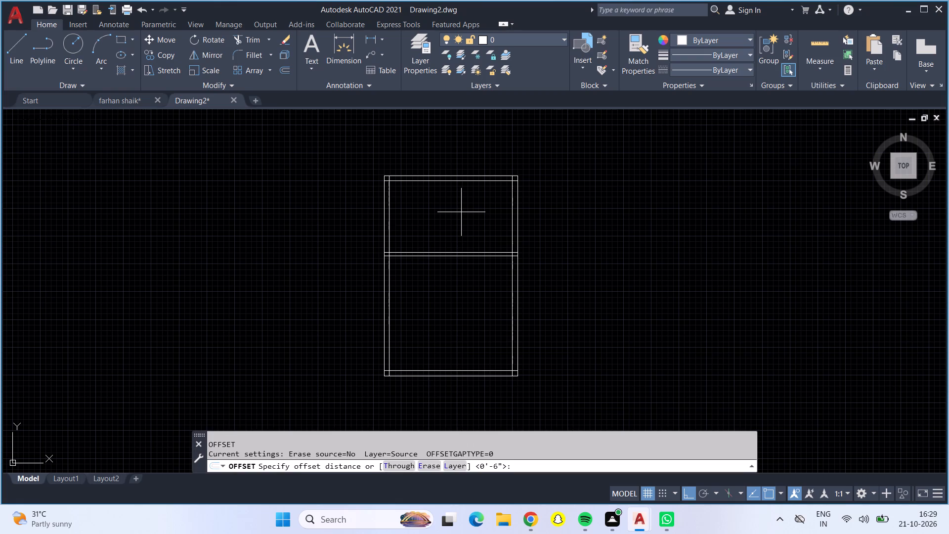
key("3")
key("BackSpace")
type("4'")
key("Return")
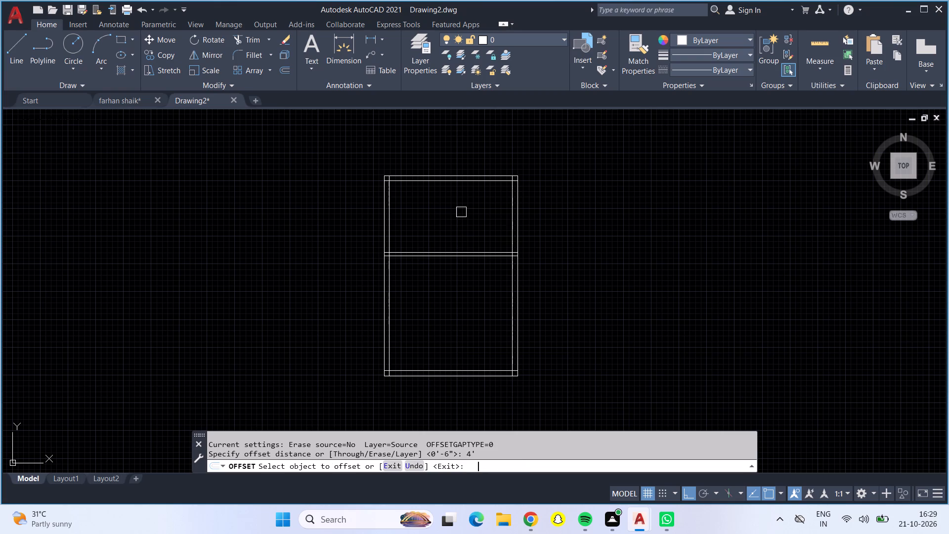
left_click(487, 180)
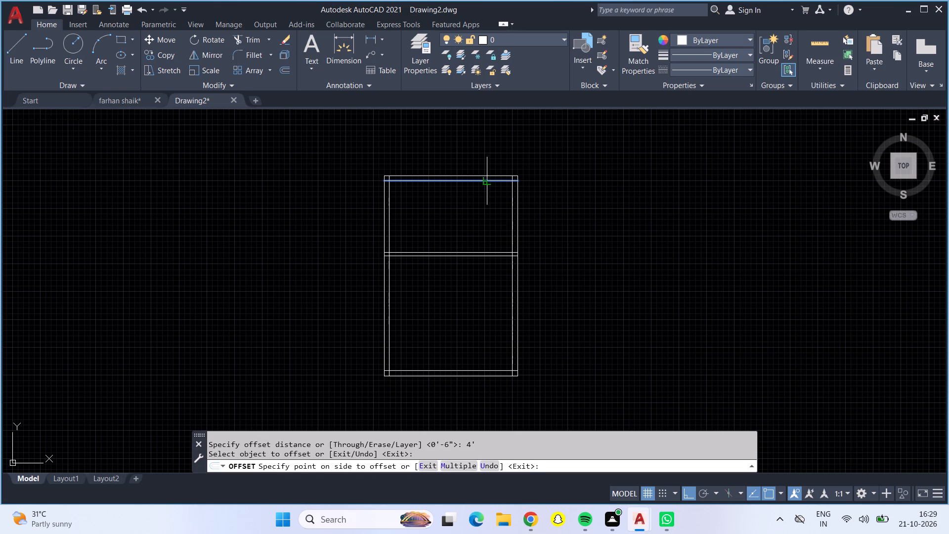
left_click(490, 203)
key("Escape")
Offset the new upper partition line 6" downward to form the partition's second face.
key("o")
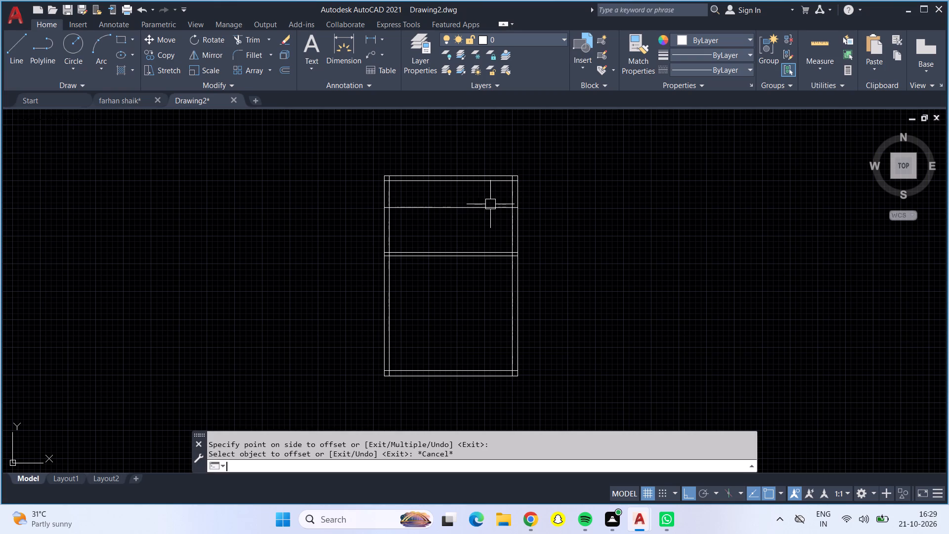
key("Return")
type("6\"")
key("Return")
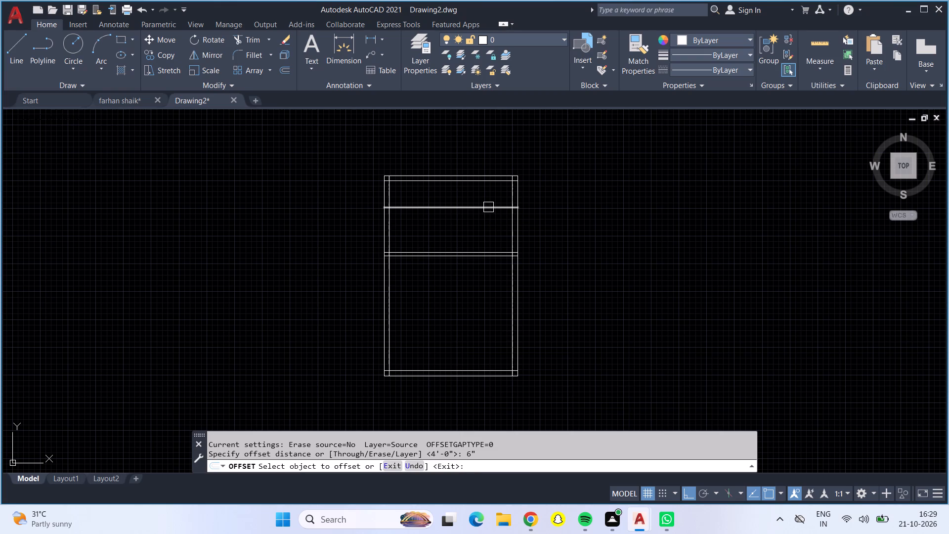
left_click(488, 208)
left_click(491, 219)
key("Escape")
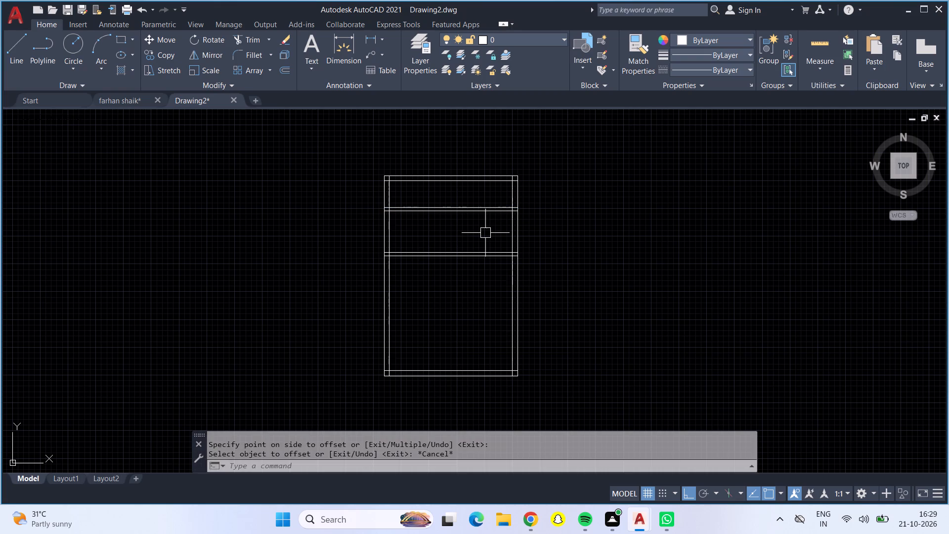
Offset the inner line of the right wall 8' to the left to start a vertical partition.
key("o")
key("Return")
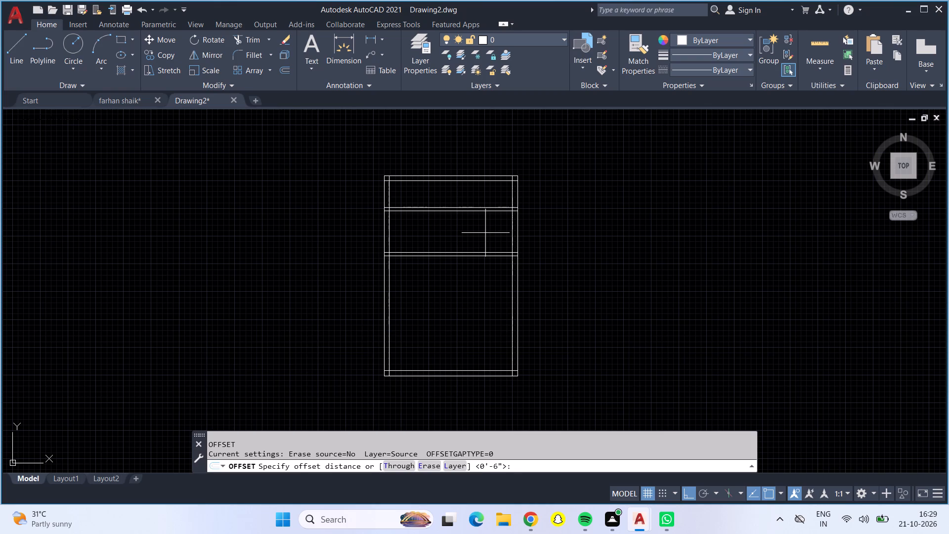
type("8'")
key("Return")
left_click(511, 238)
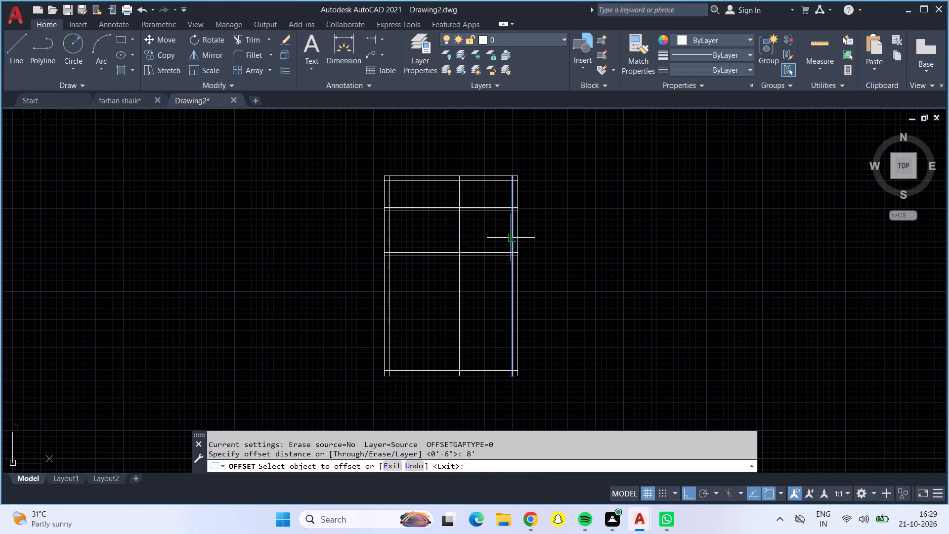
left_click(481, 231)
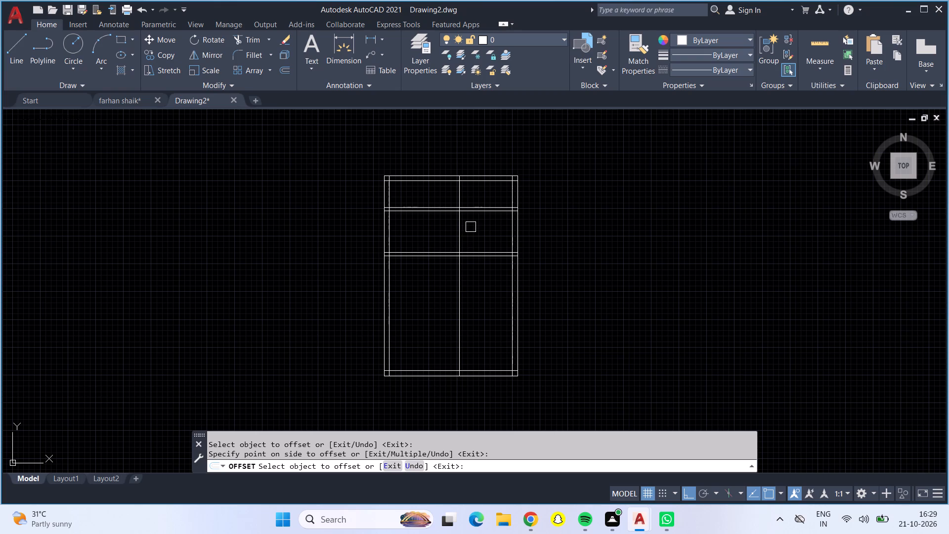
scroll(487, 193, "up", 1)
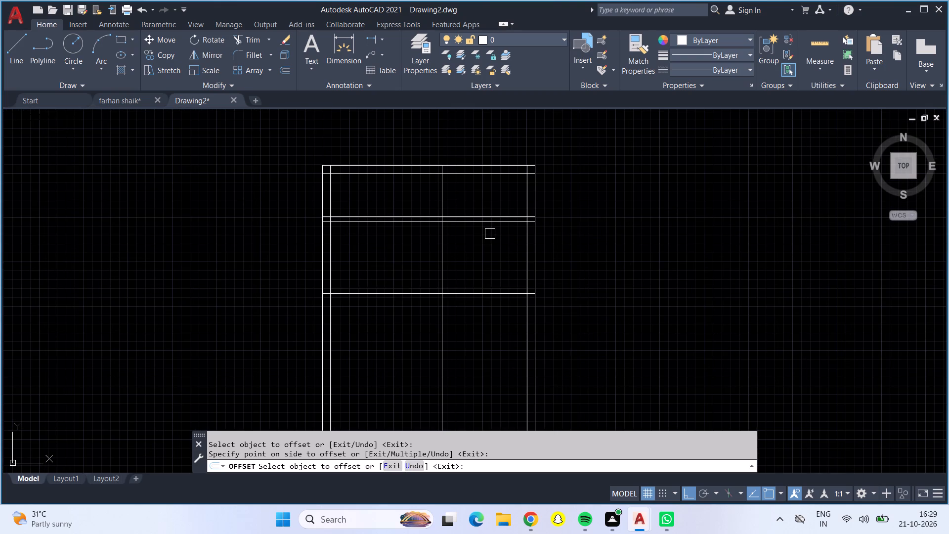
scroll(490, 234, "up", 2)
scroll(490, 240, "down", 1)
middle_click_drag(490, 240, 444, 225)
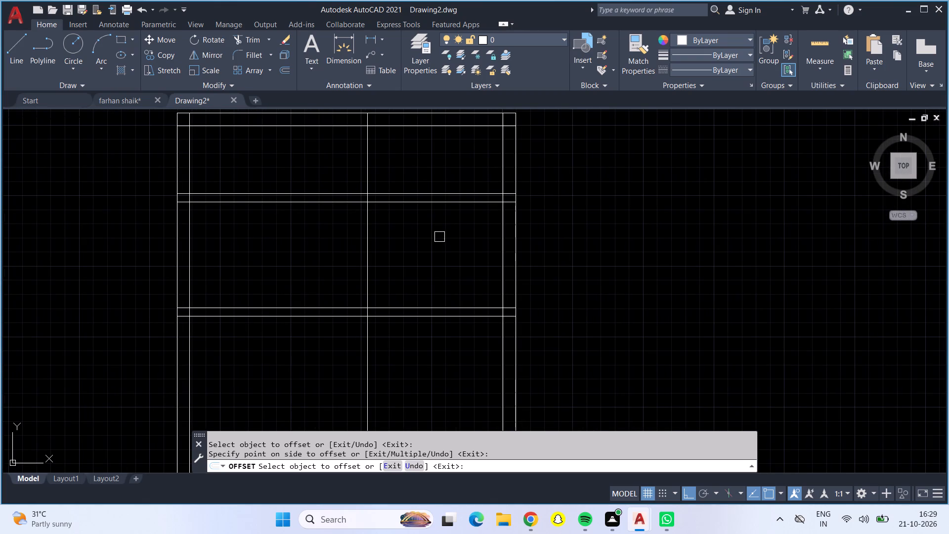
key("Escape")
Offset the vertical partition line 6" to the left to form the partition's second face.
key("o")
key("Return")
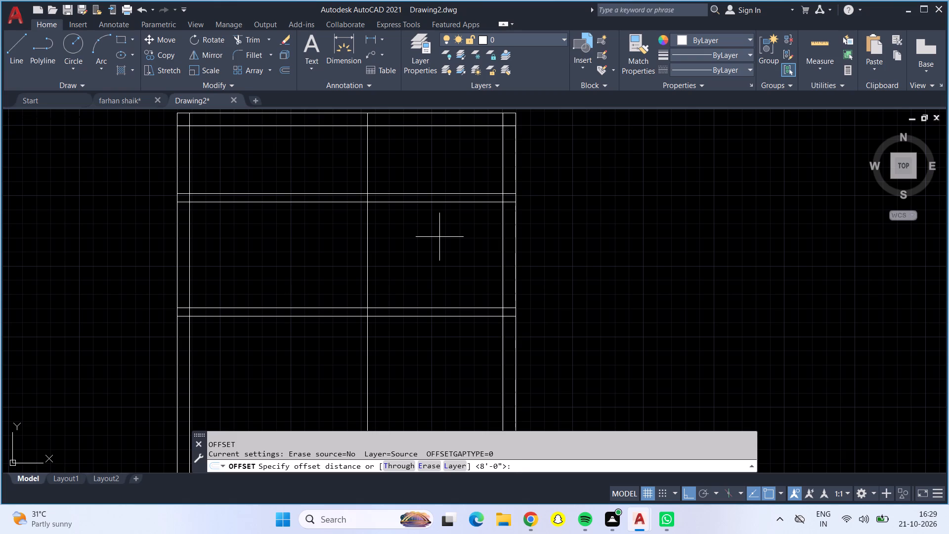
type("6\"")
key("Return")
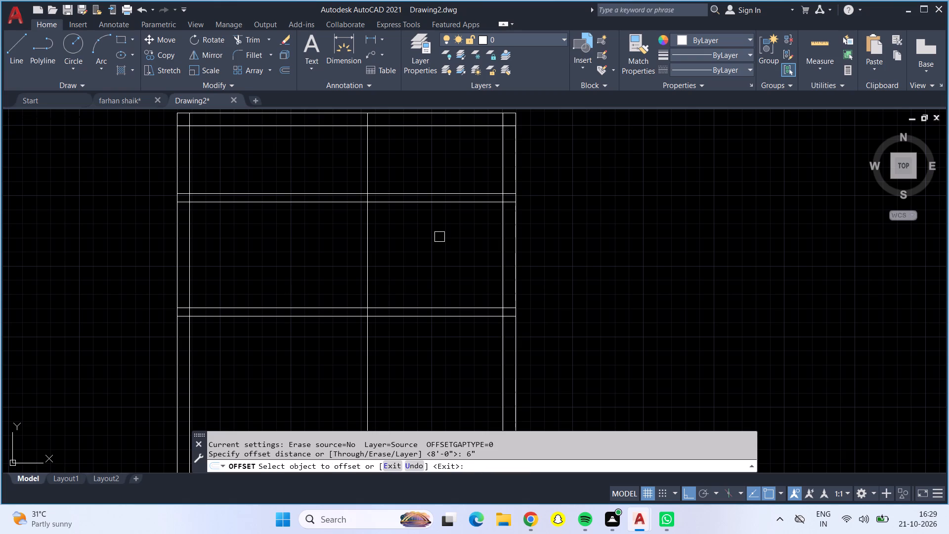
left_click(365, 239)
left_click(339, 230)
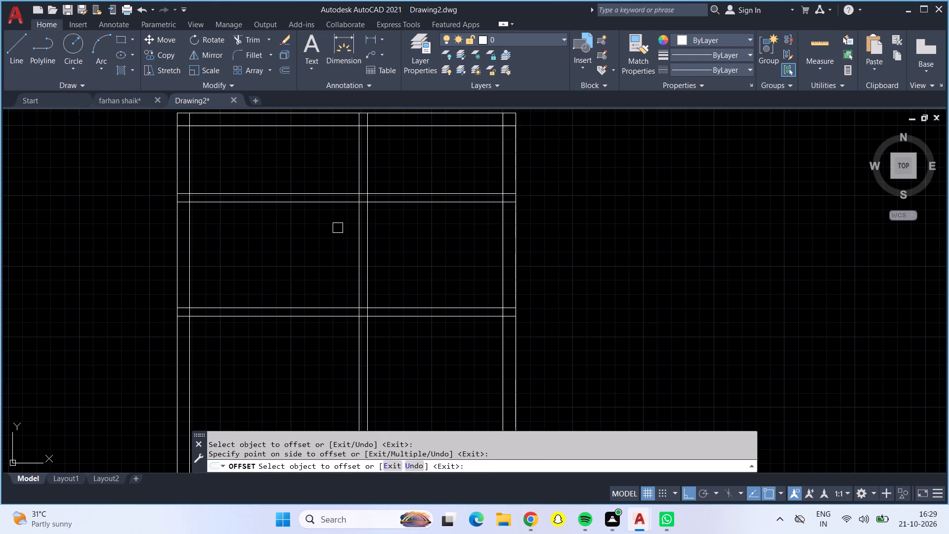
key("Return")
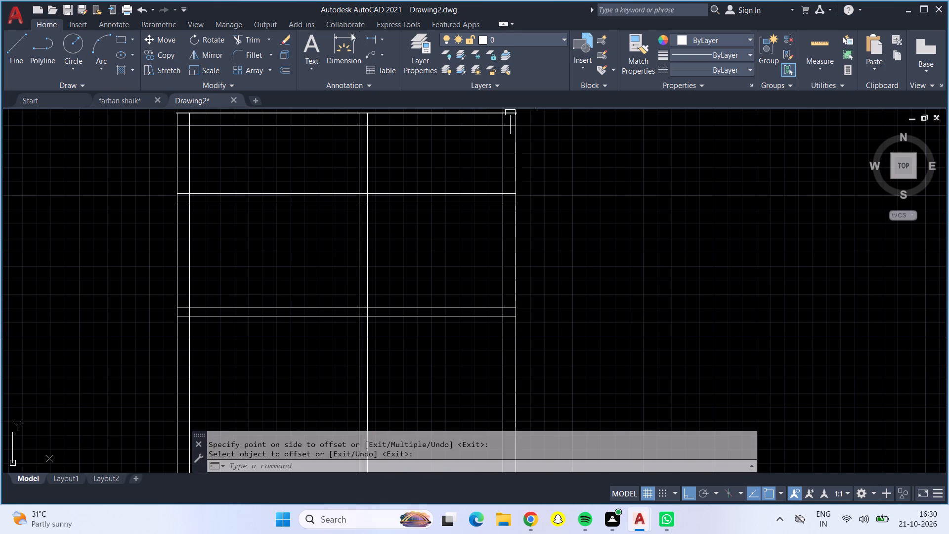
Trim the overlapping inner wall lines at the plan's top-right corner and the crossing segments where the upper partition meets the right wall.
left_click(245, 42)
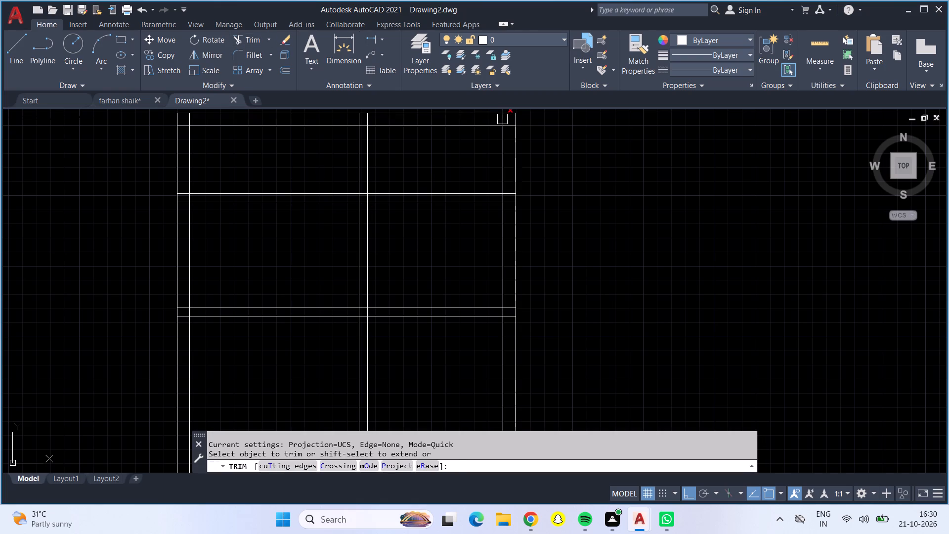
left_click(504, 120)
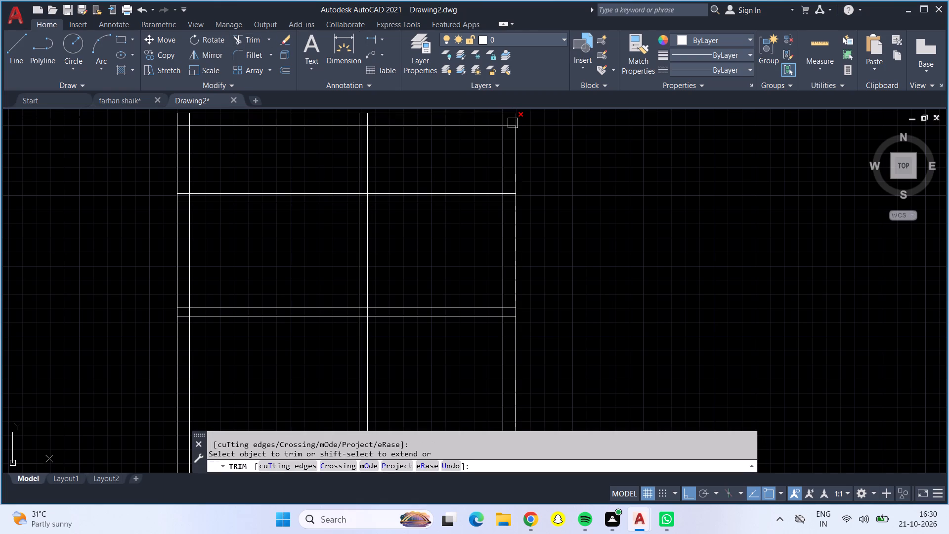
scroll(511, 123, "up", 2)
left_click(499, 131)
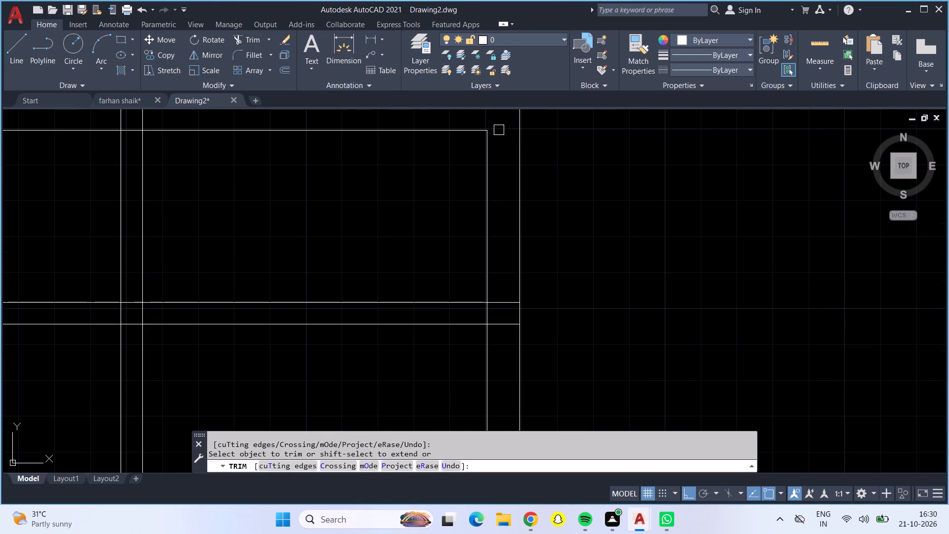
left_click(490, 311)
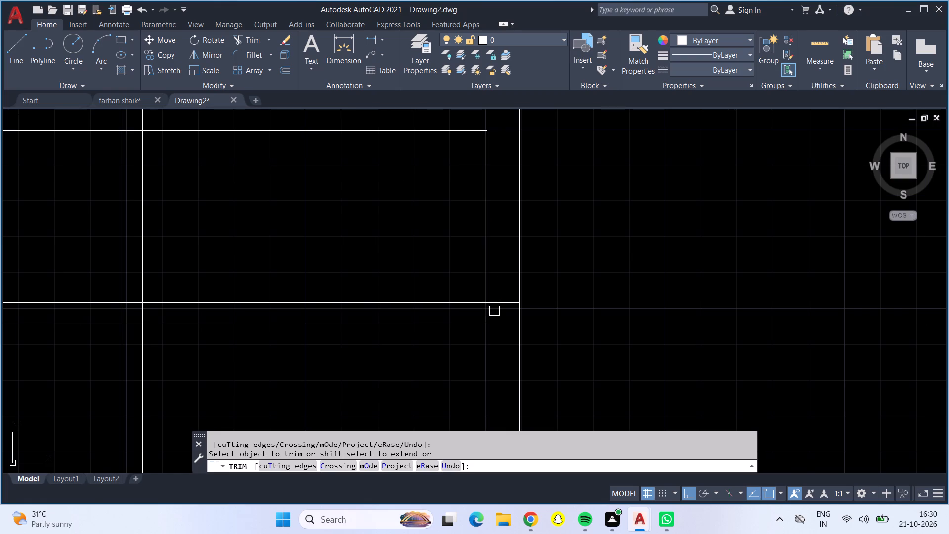
left_click(495, 304)
scroll(474, 288, "down", 1)
middle_click_drag(450, 258, 513, 282)
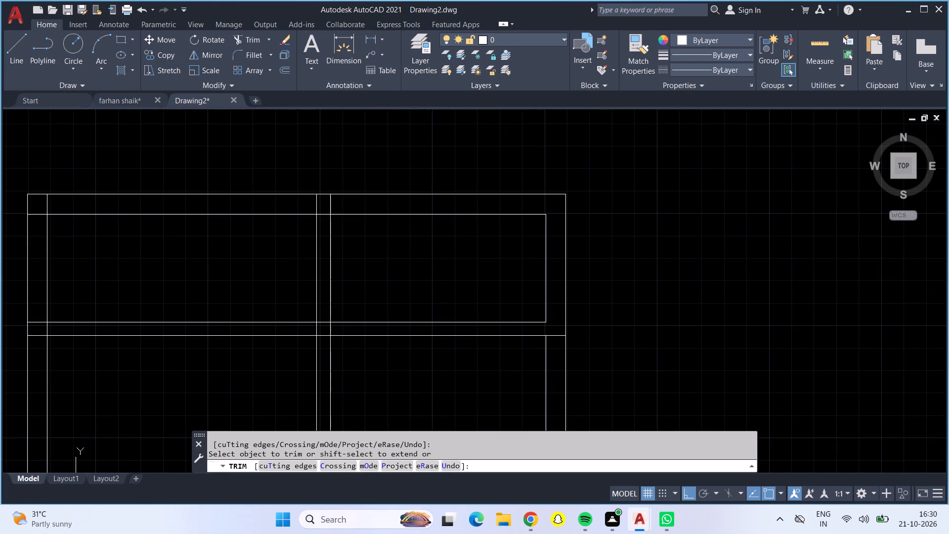
key("Escape")
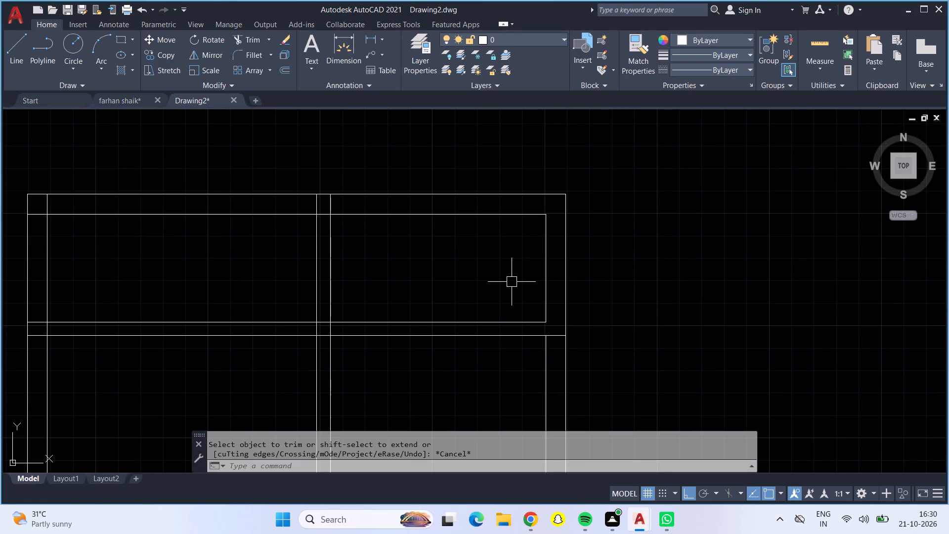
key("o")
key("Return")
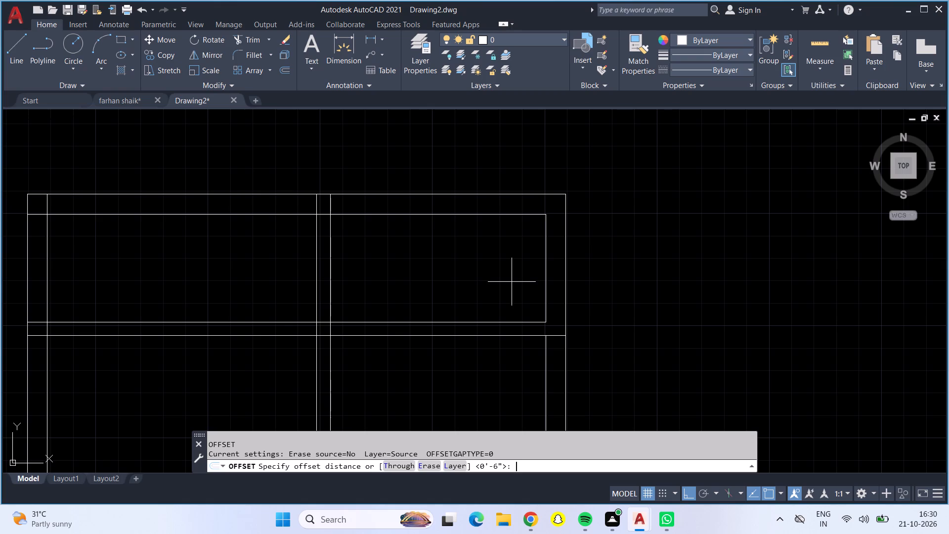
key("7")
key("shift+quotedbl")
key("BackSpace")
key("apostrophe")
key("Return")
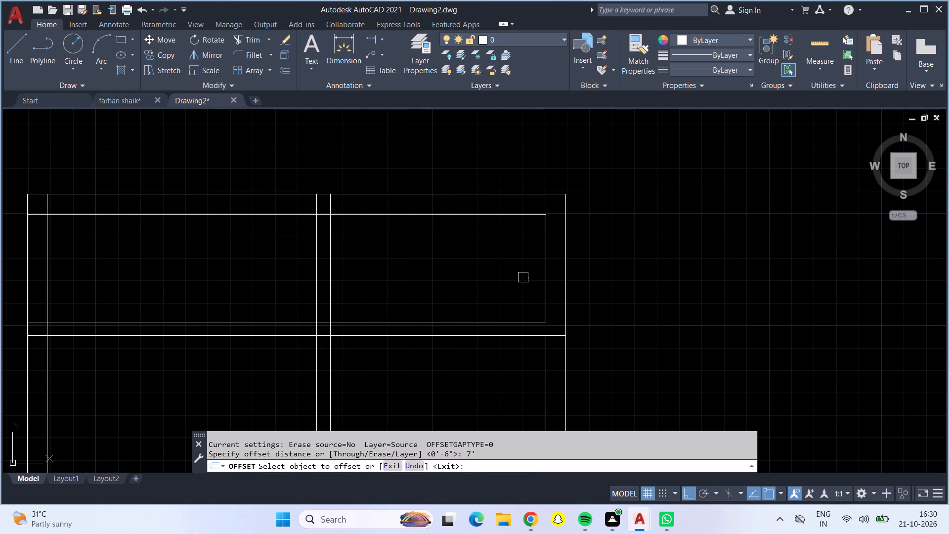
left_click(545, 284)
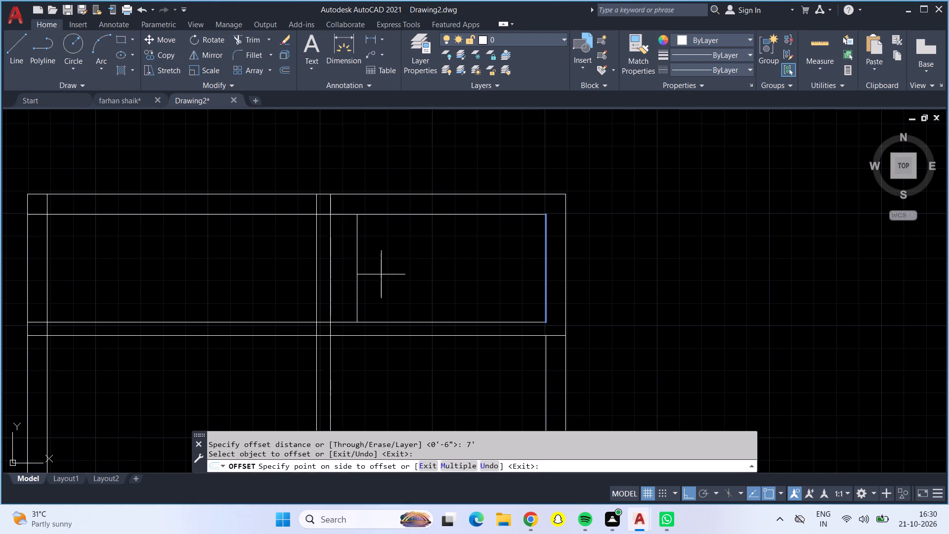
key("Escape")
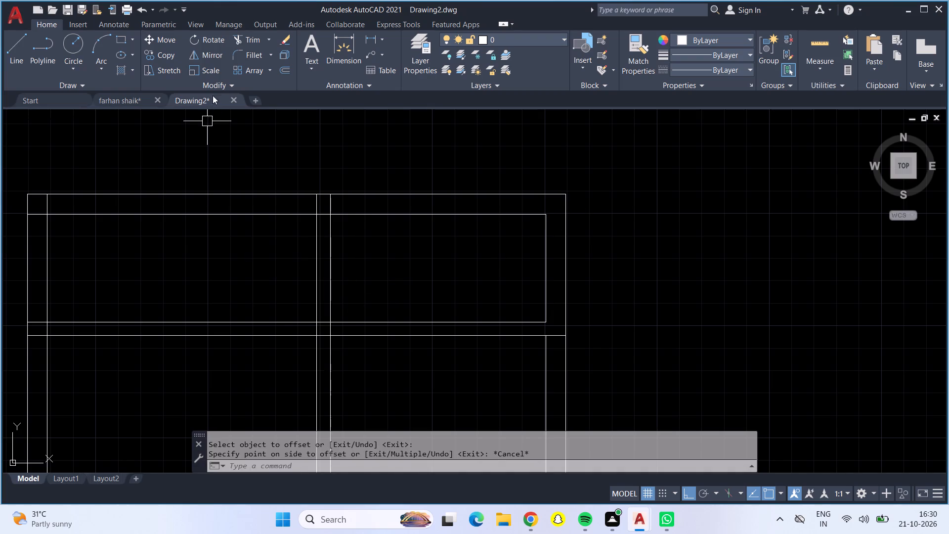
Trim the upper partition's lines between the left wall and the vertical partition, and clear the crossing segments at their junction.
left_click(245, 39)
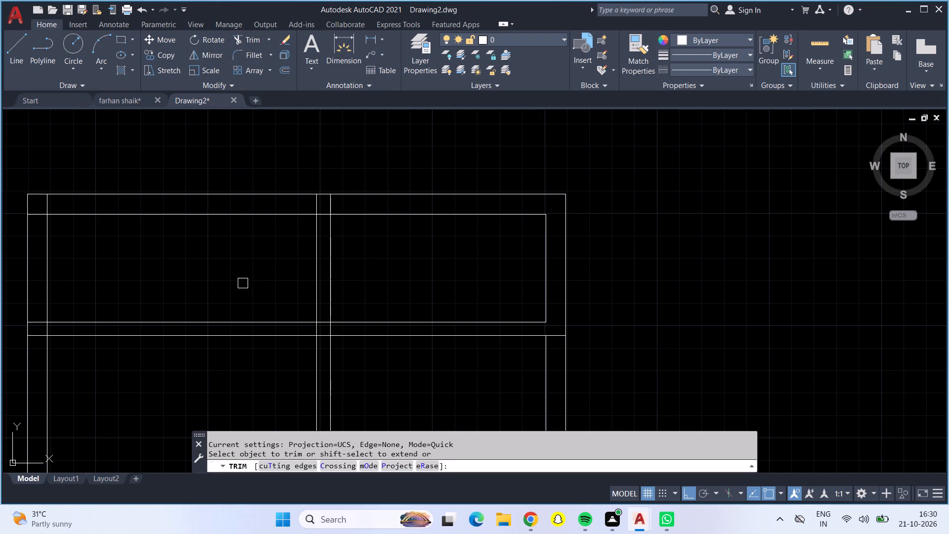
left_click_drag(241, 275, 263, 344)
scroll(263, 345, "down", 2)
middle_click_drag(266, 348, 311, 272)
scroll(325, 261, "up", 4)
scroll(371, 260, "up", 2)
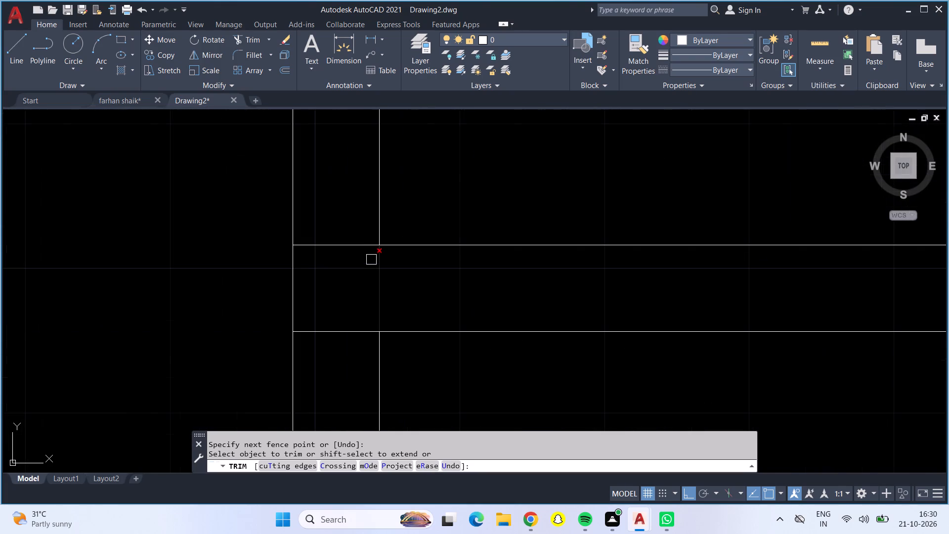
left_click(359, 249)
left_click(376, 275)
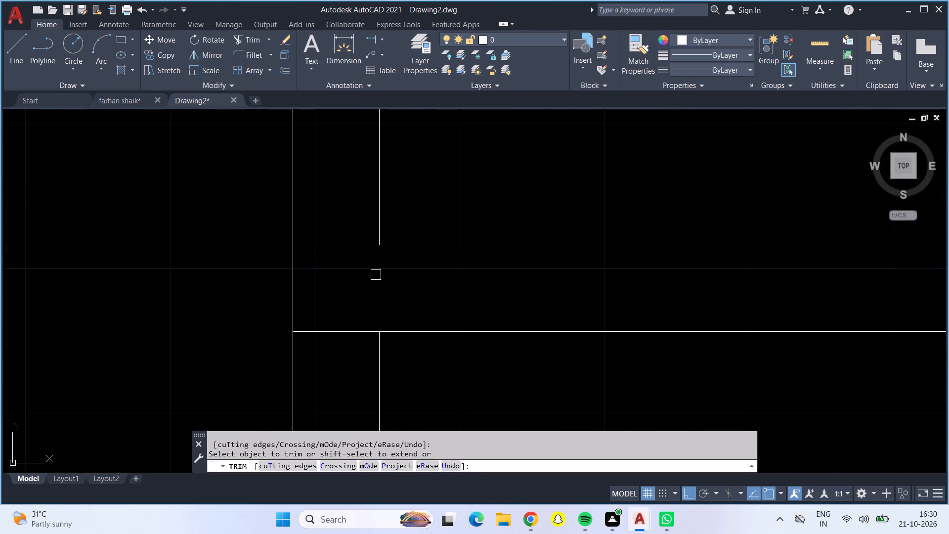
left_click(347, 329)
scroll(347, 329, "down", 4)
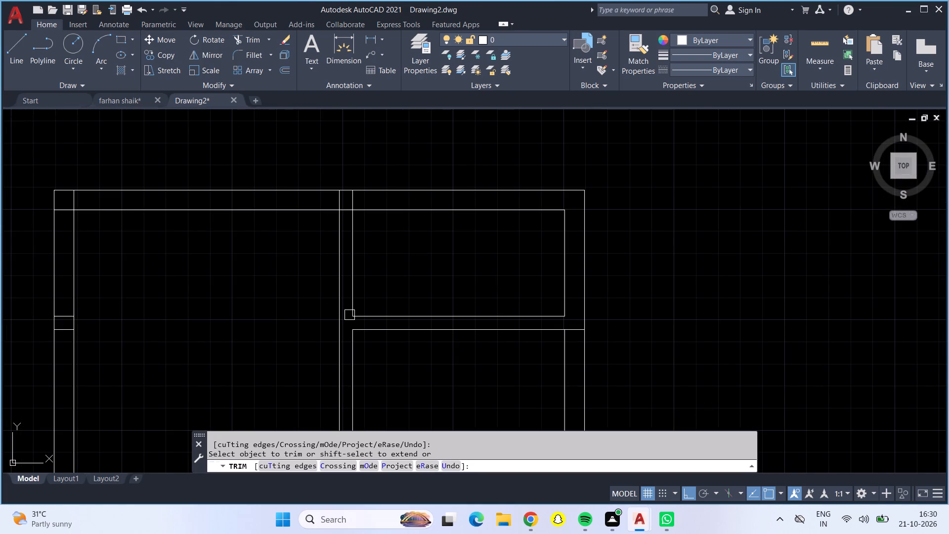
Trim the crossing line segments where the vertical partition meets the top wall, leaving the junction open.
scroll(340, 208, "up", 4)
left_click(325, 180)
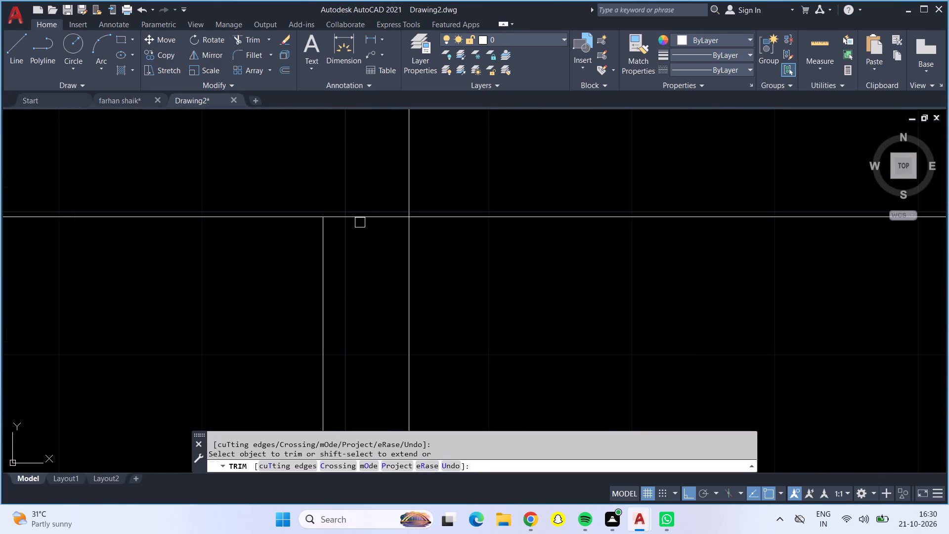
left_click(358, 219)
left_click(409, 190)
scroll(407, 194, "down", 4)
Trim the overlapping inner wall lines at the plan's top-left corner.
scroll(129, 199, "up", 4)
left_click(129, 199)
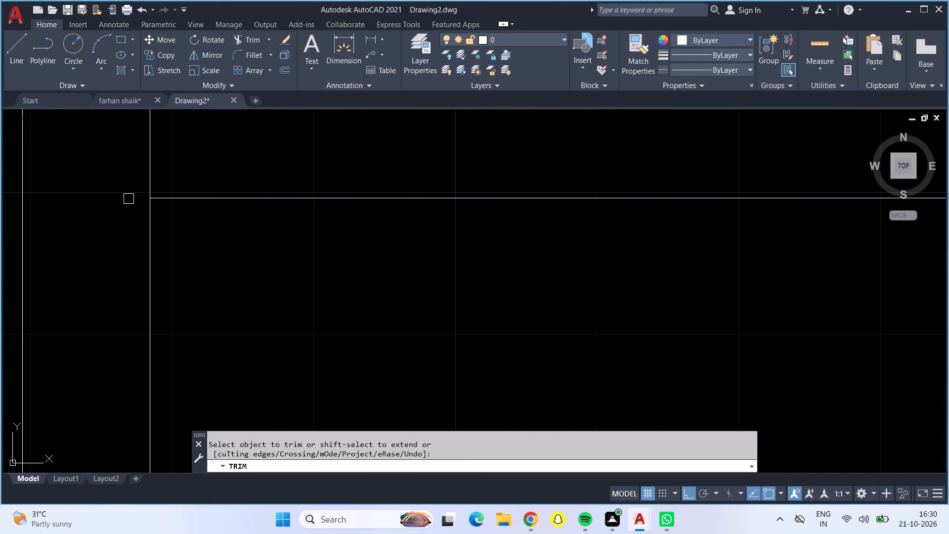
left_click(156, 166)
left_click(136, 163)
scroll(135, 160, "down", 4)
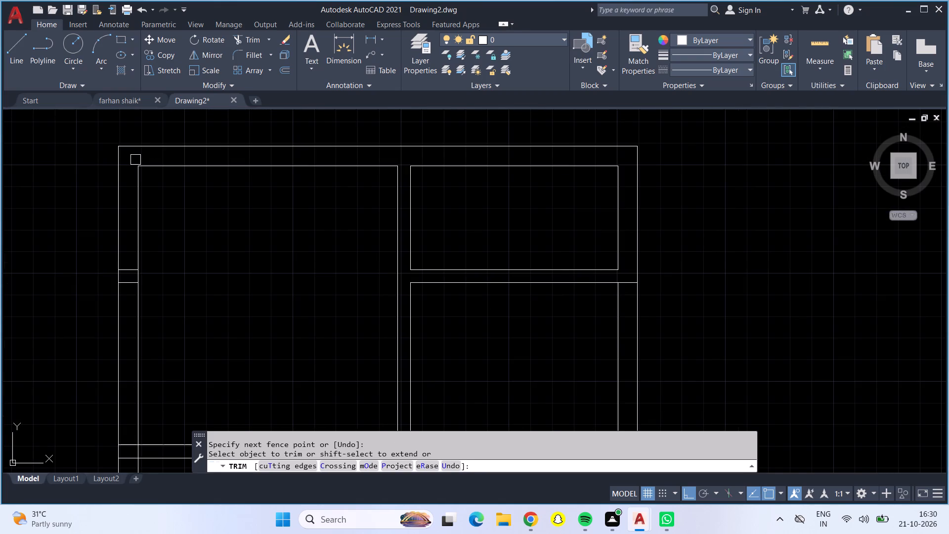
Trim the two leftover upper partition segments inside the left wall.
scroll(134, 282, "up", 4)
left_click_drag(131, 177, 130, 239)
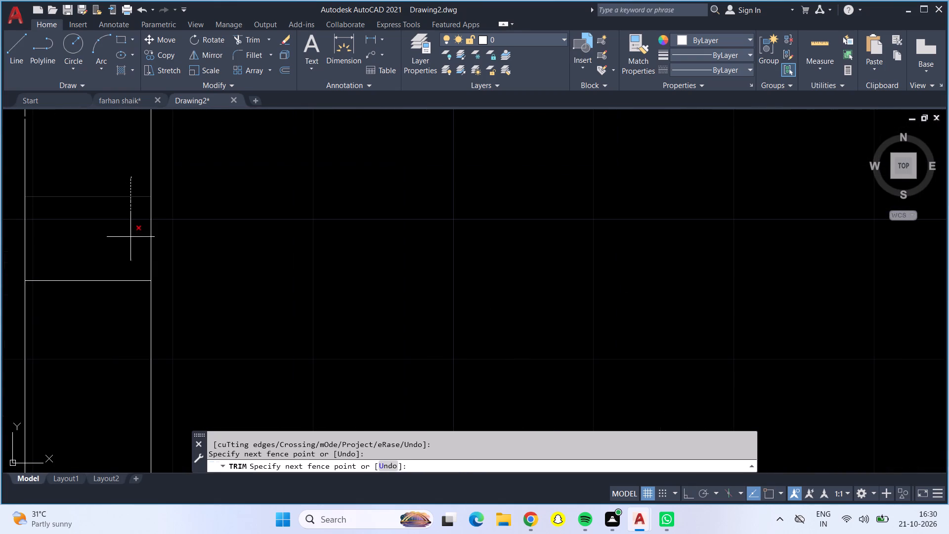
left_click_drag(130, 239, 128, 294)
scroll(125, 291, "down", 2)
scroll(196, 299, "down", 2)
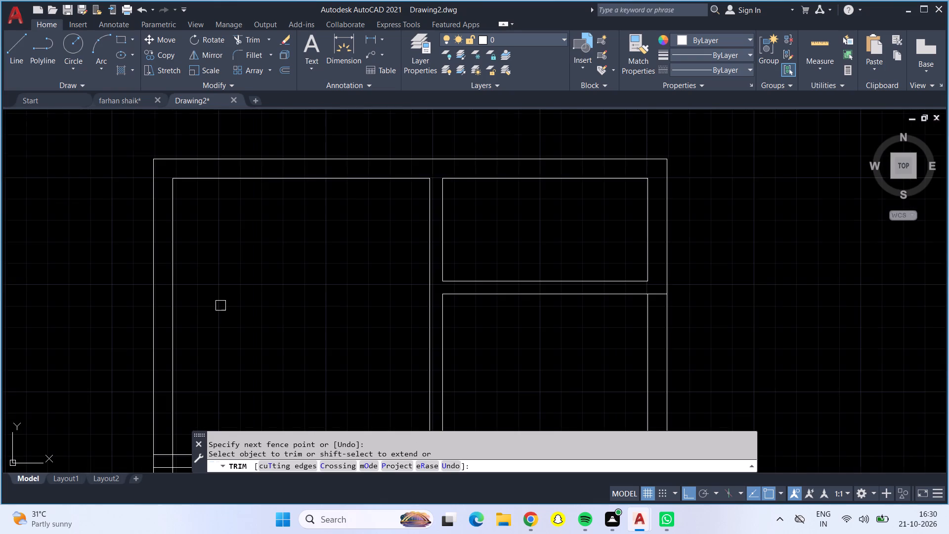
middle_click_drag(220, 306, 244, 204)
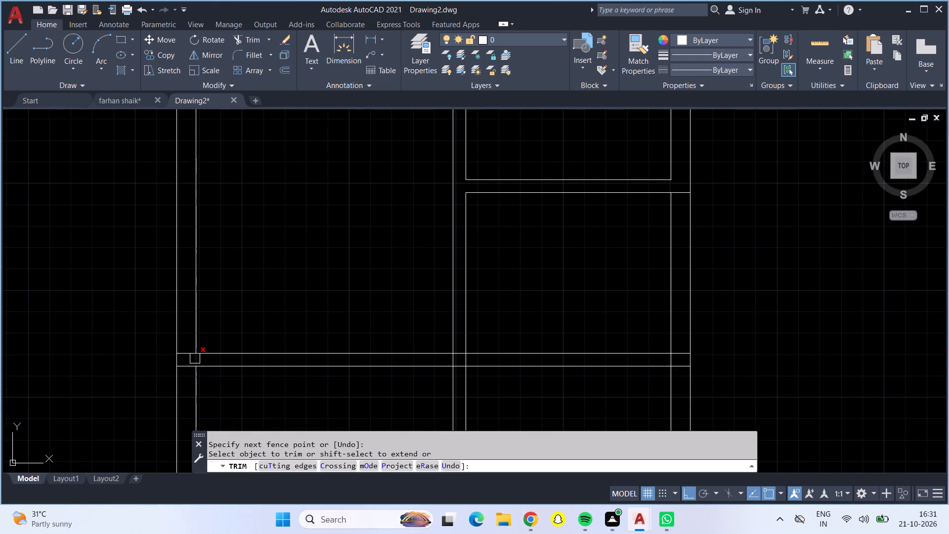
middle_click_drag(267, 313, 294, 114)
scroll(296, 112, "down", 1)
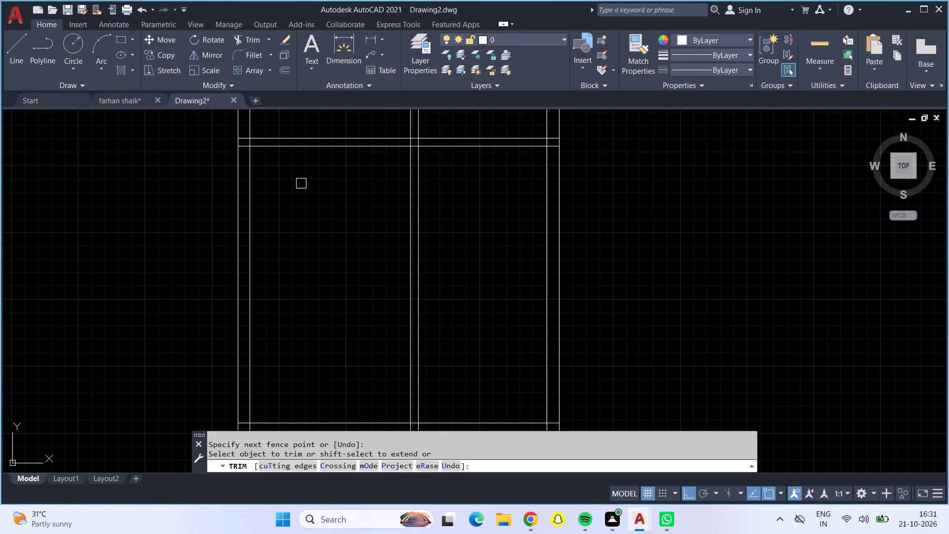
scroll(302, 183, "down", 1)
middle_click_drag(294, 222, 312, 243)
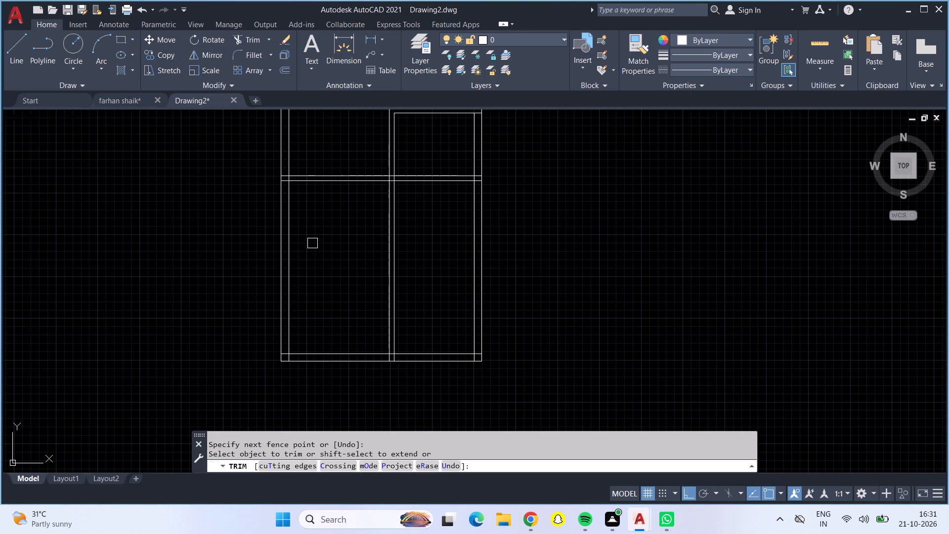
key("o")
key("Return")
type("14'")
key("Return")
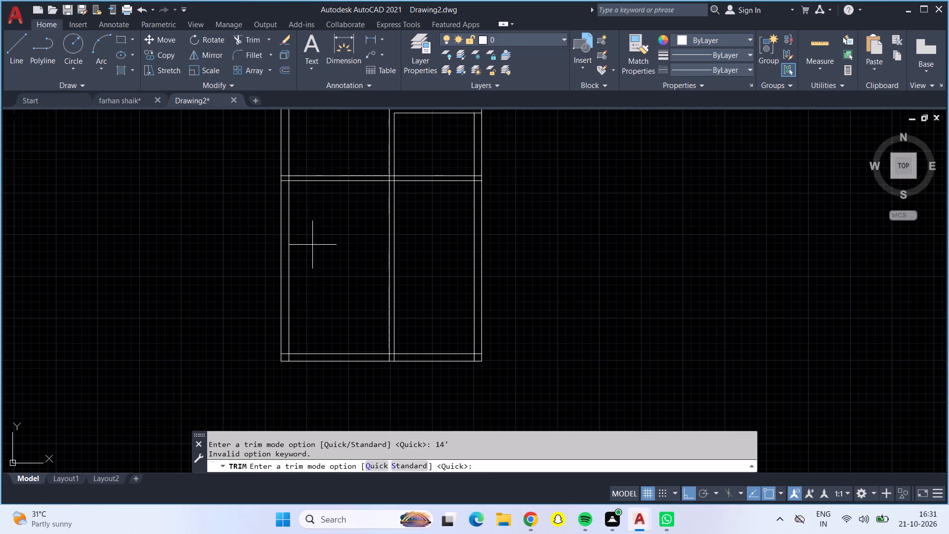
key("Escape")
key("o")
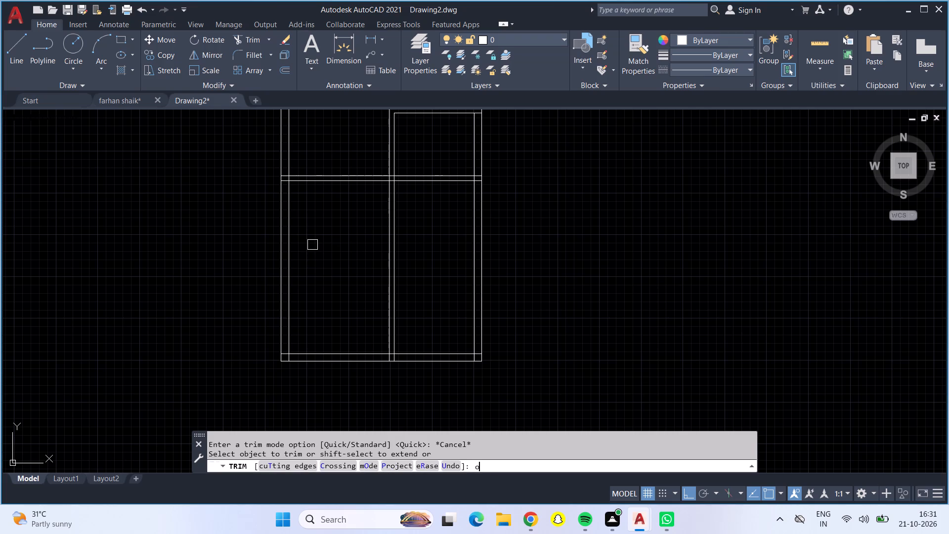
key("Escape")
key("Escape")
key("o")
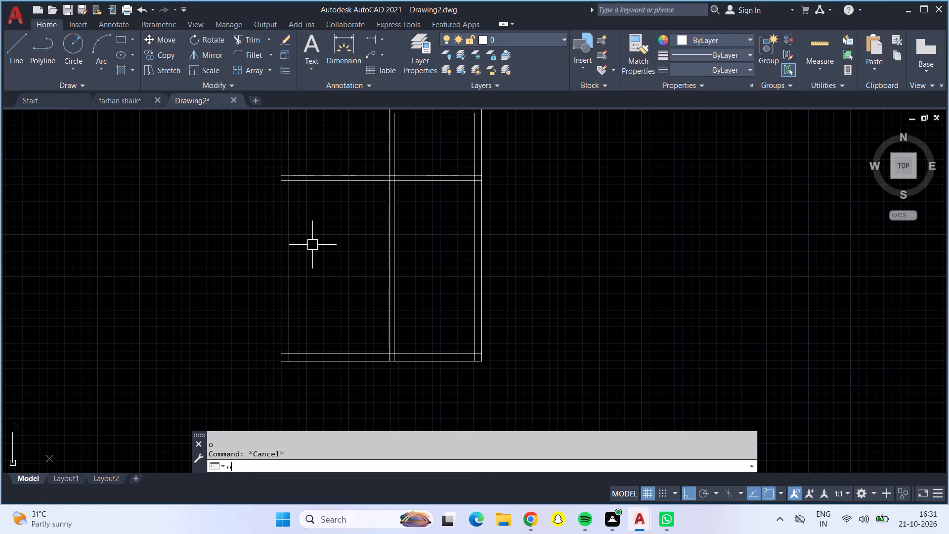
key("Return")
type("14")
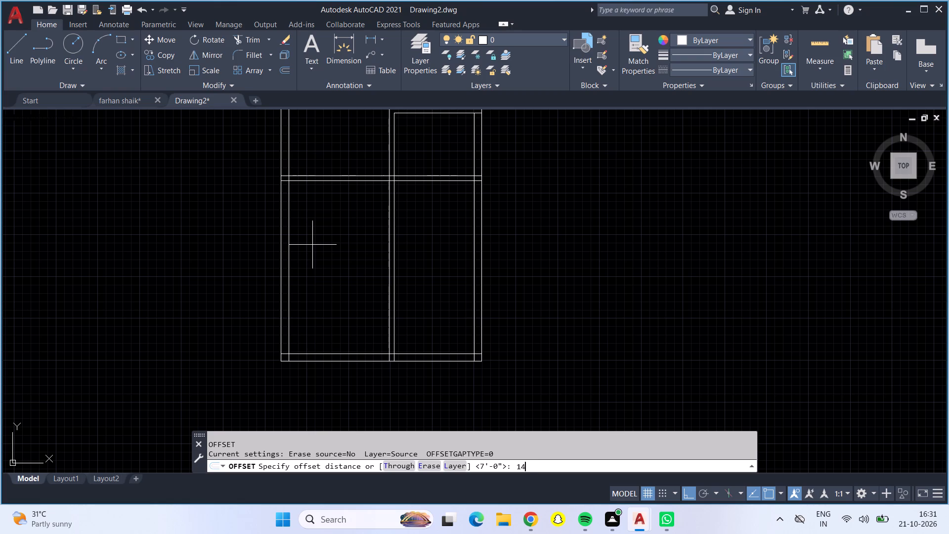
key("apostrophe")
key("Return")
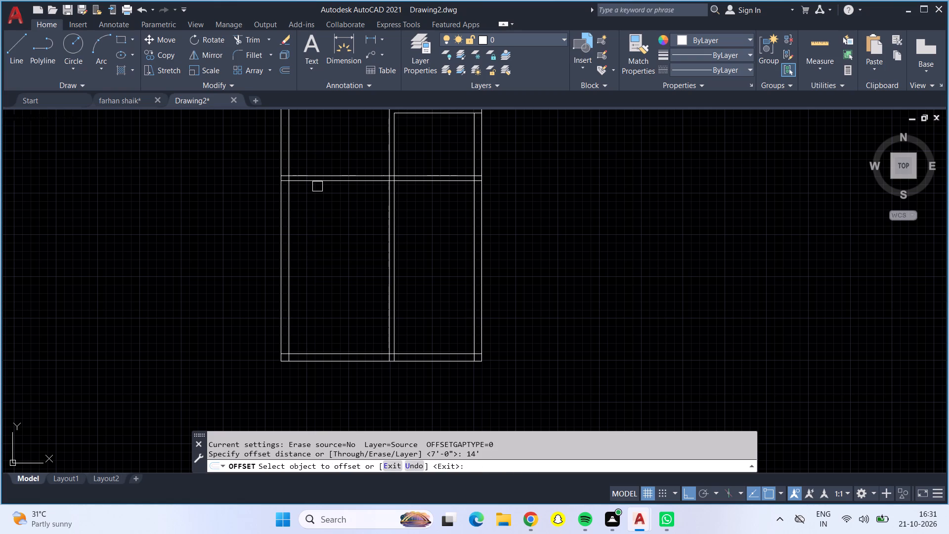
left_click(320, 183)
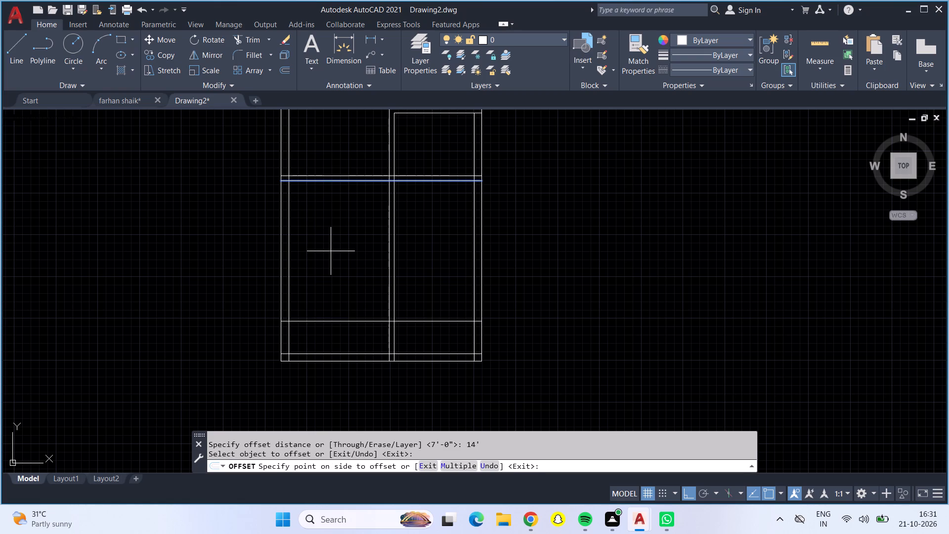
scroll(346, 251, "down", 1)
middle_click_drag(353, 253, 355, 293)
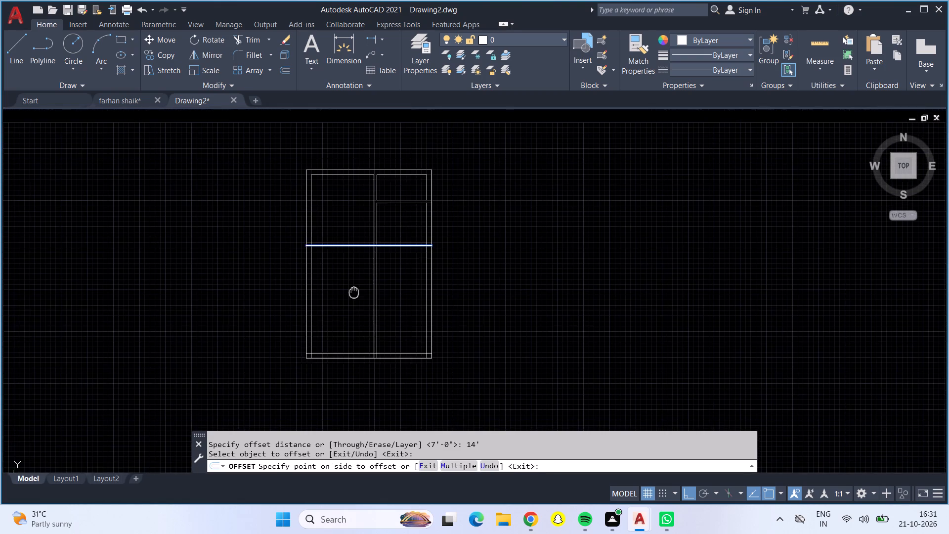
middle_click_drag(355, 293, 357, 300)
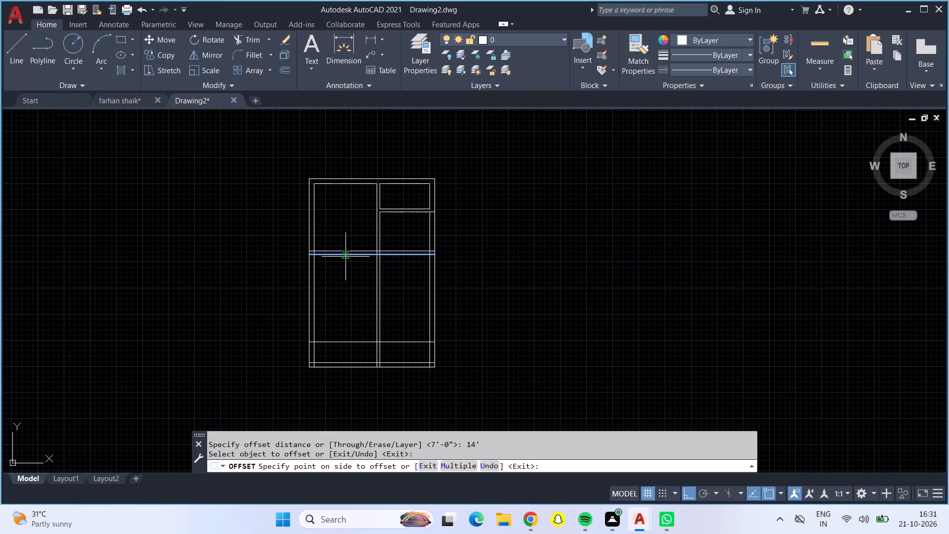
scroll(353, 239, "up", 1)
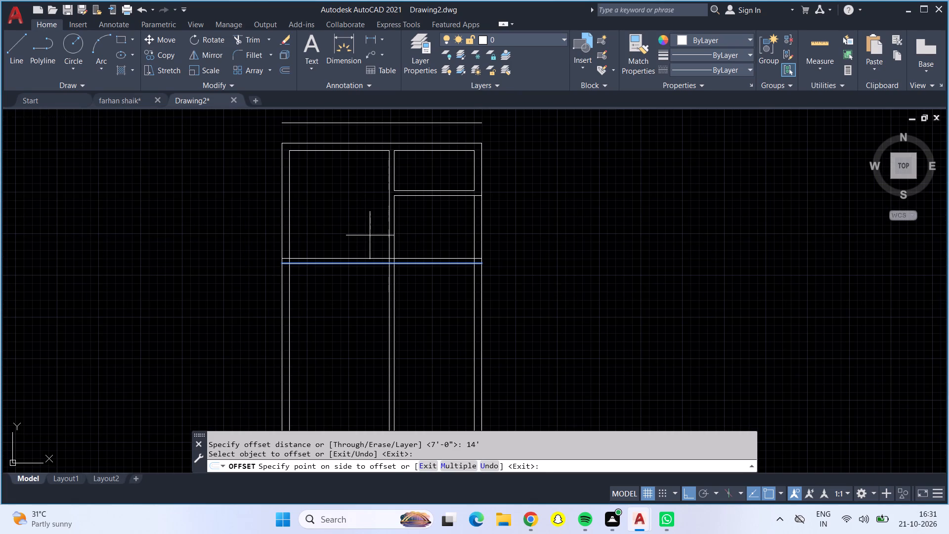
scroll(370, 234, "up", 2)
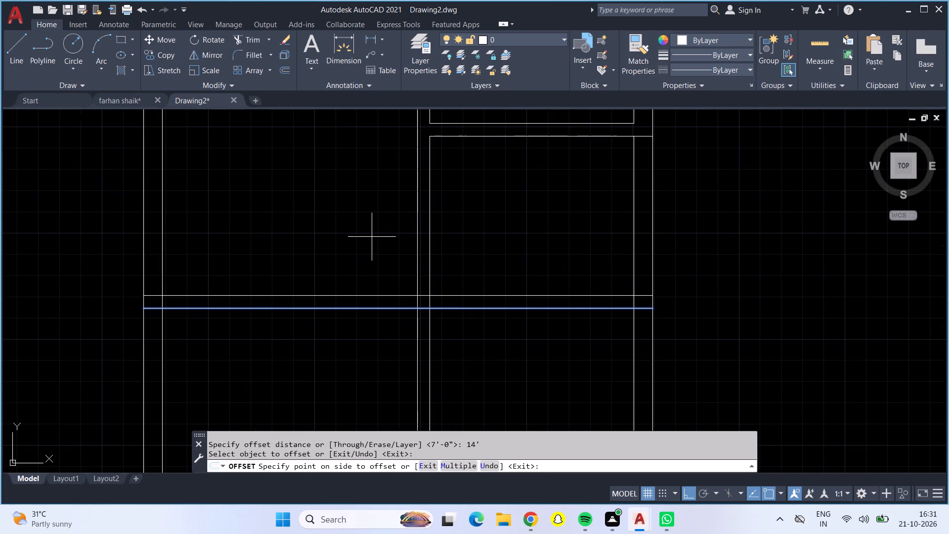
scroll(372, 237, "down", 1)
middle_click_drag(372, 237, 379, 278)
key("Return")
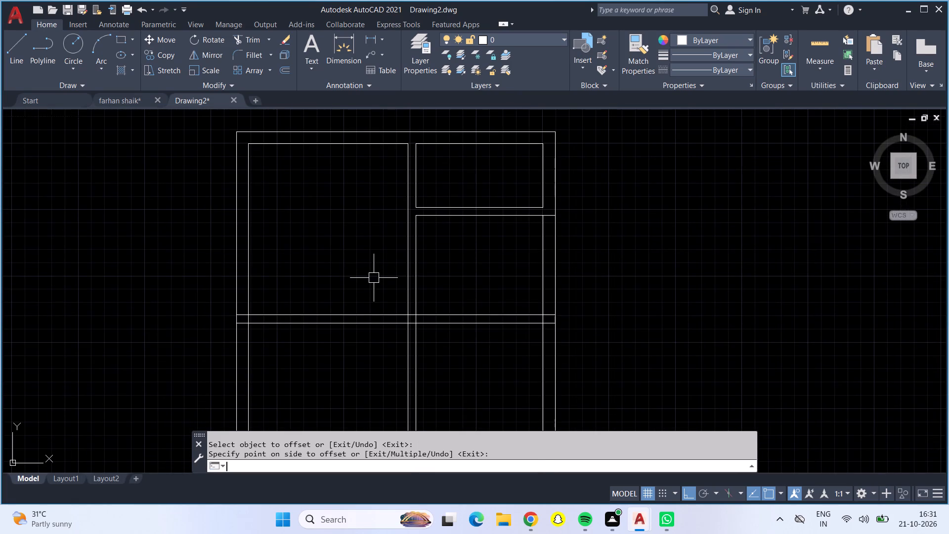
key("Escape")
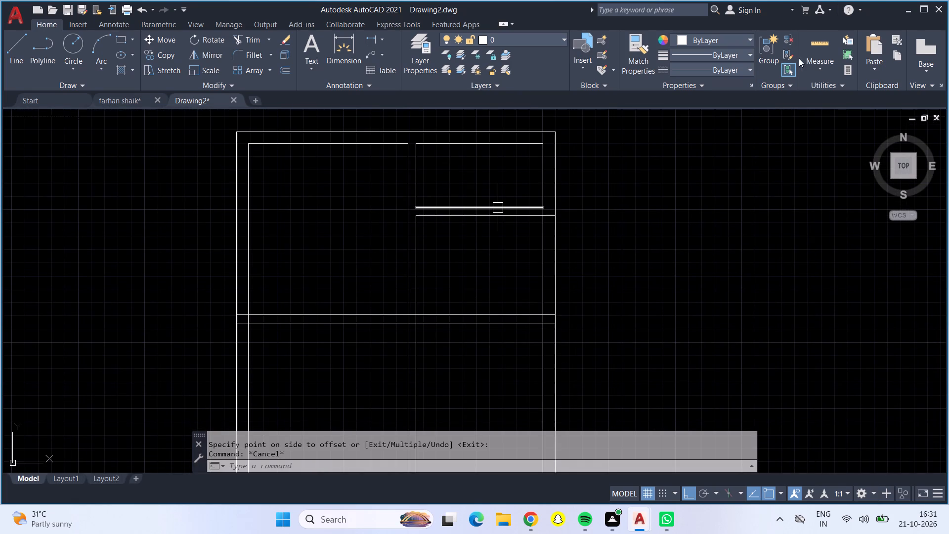
Measure the room enclosed by the upper partition, the middle partition, the vertical partition and the right wall.
left_click(819, 47)
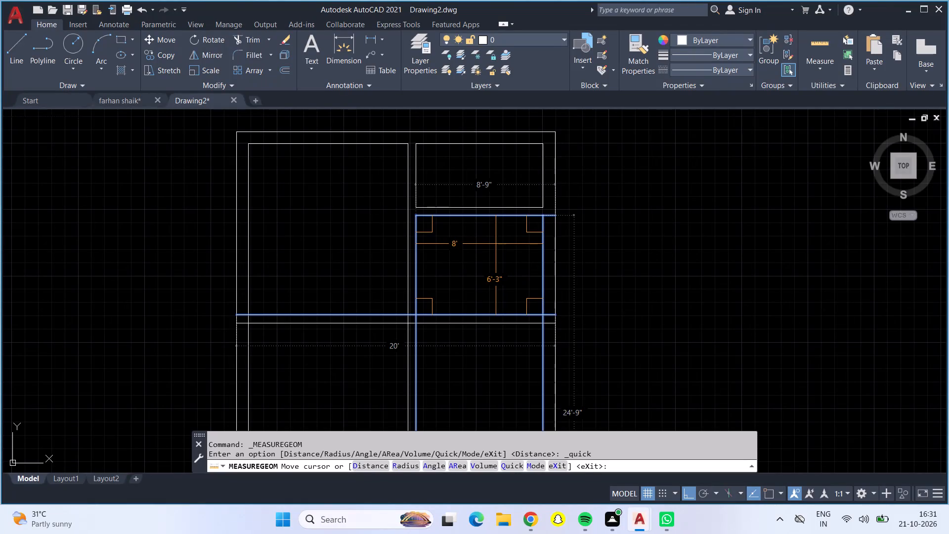
key("Escape")
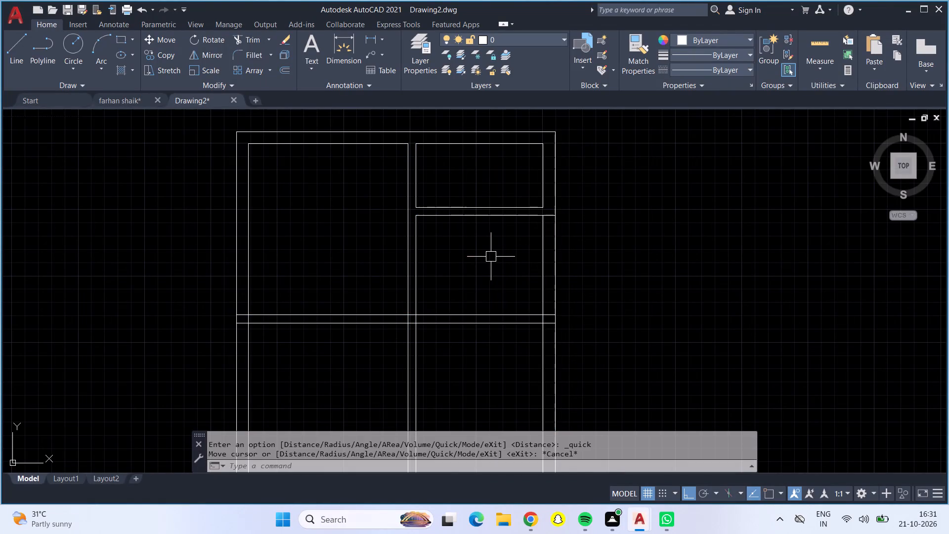
left_click(418, 188)
left_click_drag(407, 186, 414, 190)
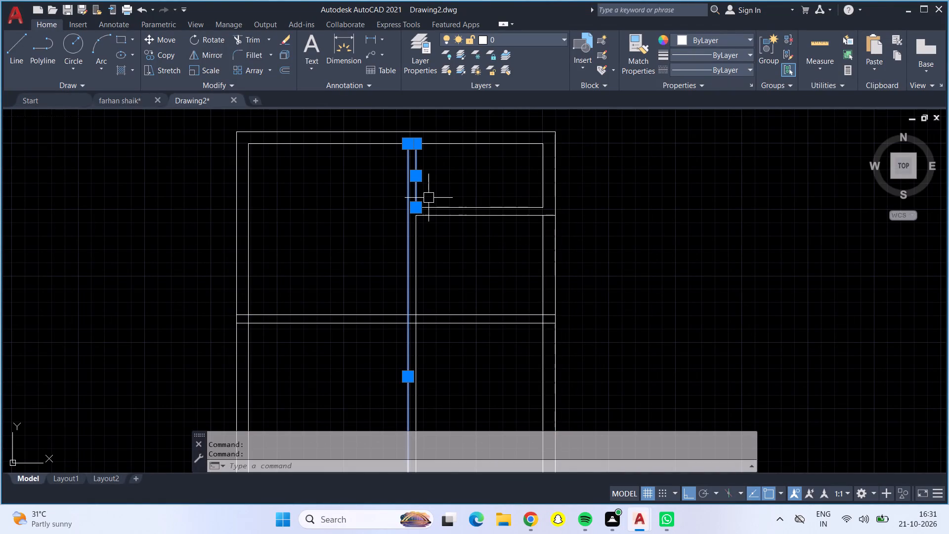
key("Escape")
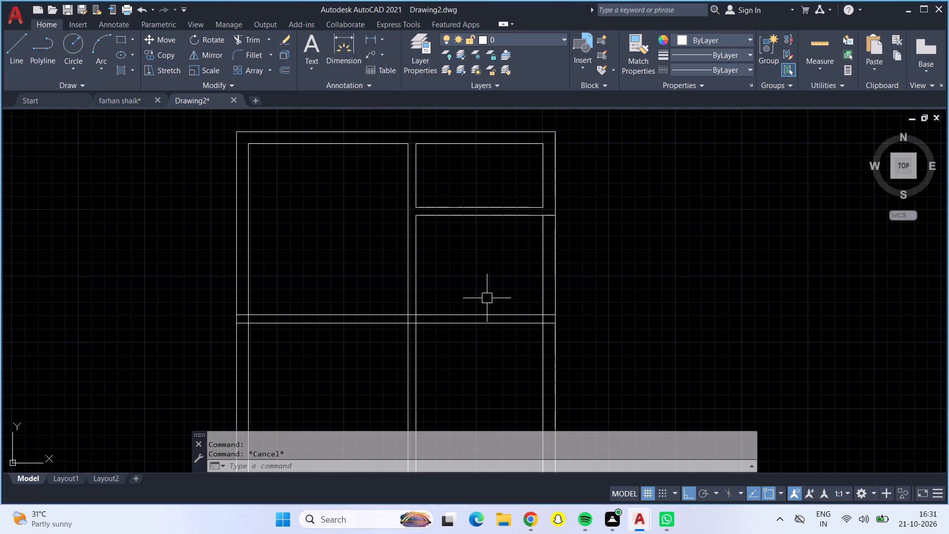
Undo the trims and all partition offsets back to the plain outer walls with their inner lines.
key("ctrl+z")
key("ctrl+z")
key("ctrl+z")
key("ctrl+z")
key("ctrl+z")
key("ctrl+z")
key("ctrl+z")
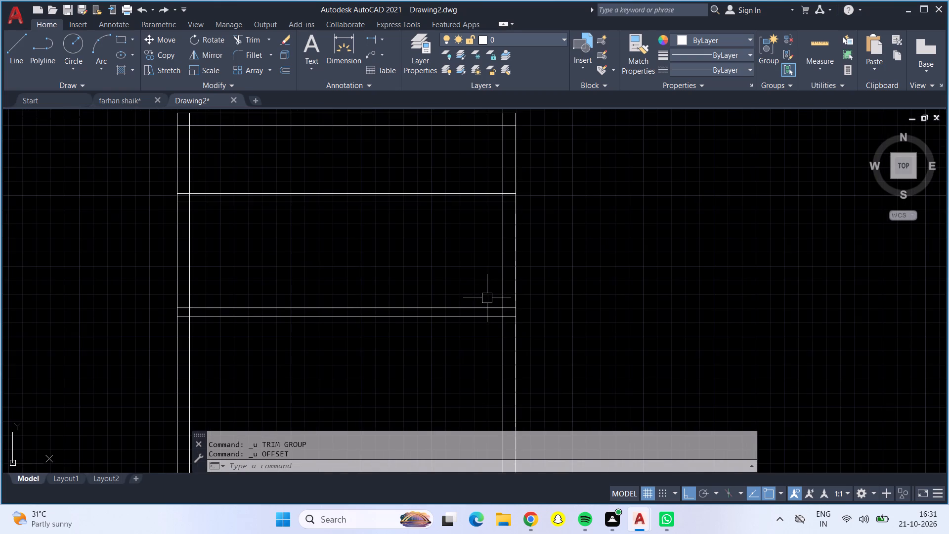
key("ctrl+z")
key("ctrl+z")
key("ctrl+z")
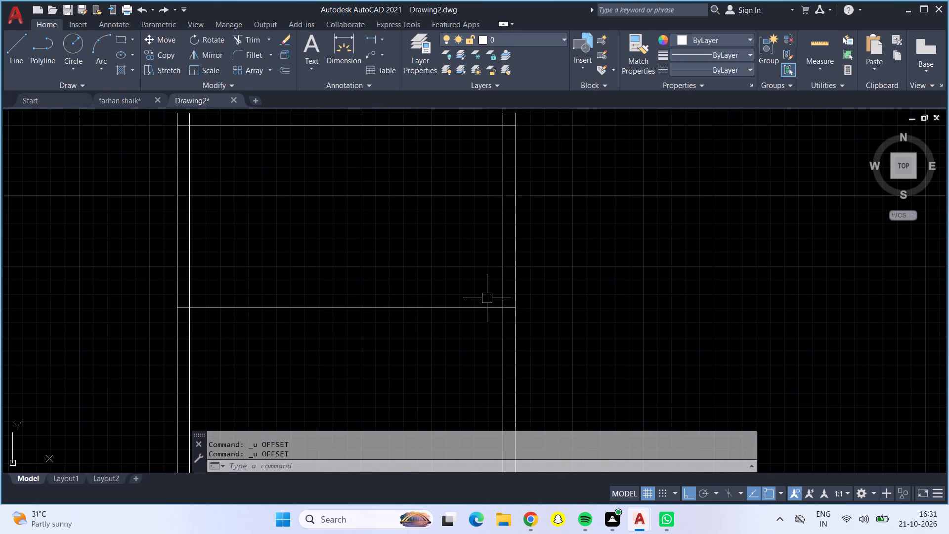
key("ctrl+z")
key("Escape")
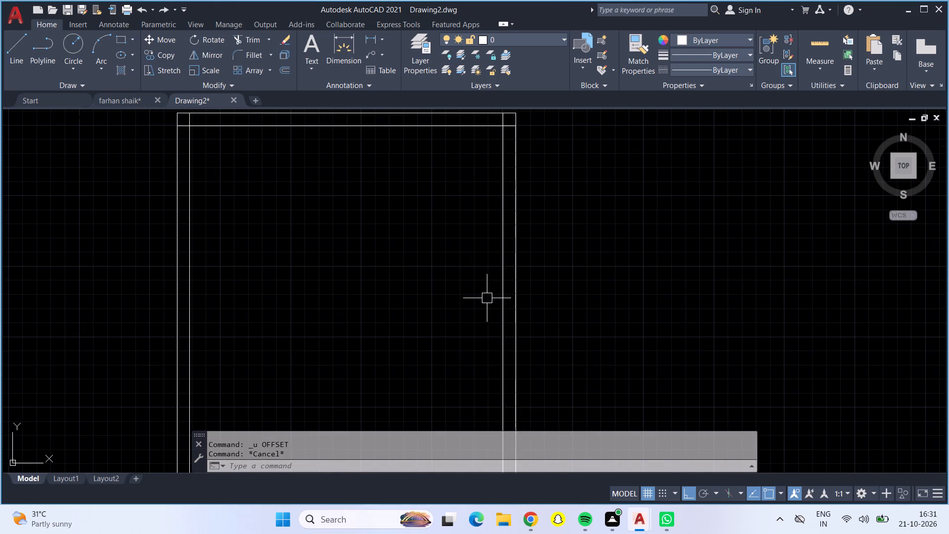
Offset the top wall's inner line 9' down into the plan.
key("o")
key("Return")
key("9")
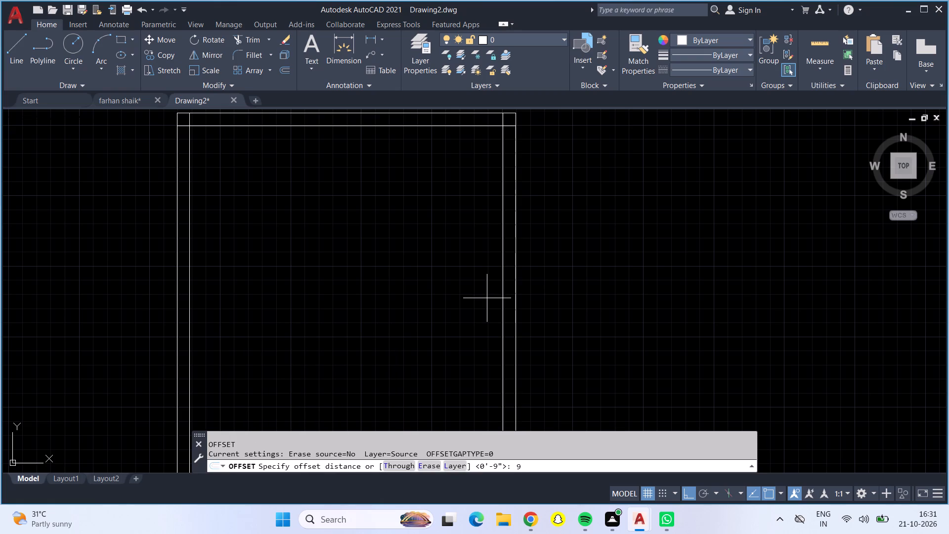
key("apostrophe")
key("Return")
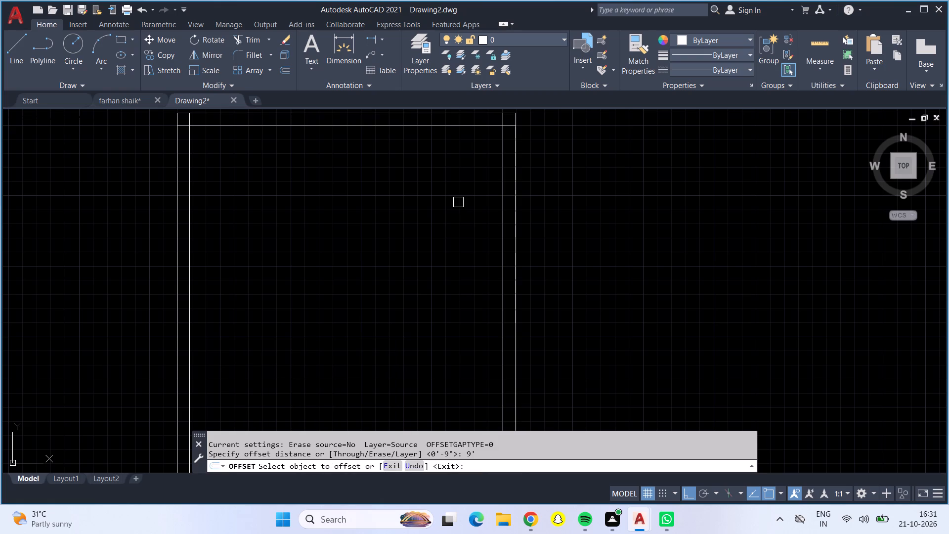
left_click(458, 126)
left_click(463, 179)
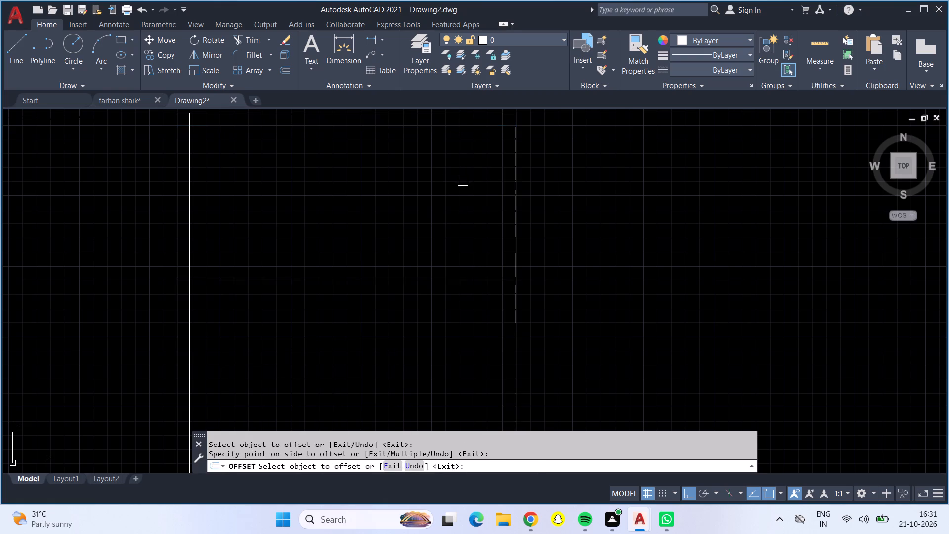
key("Escape")
Offset the new horizontal line 6" downward to form the middle partition's thickness.
key("o")
key("Return")
type("6\"")
key("Return")
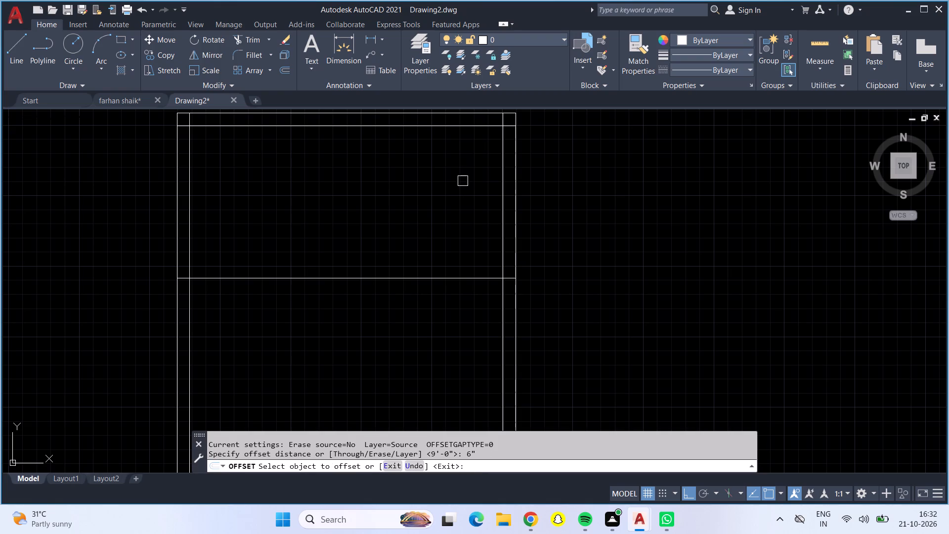
left_click(474, 281)
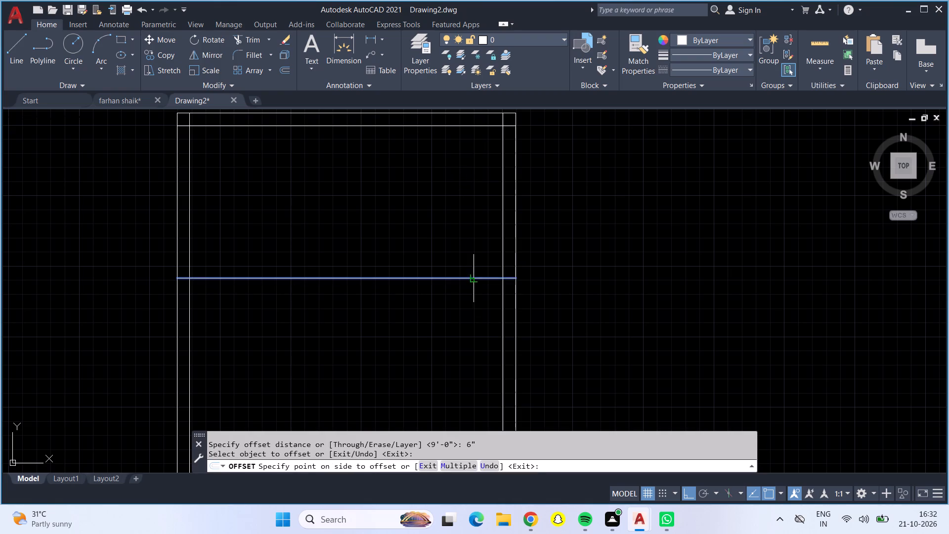
left_click(474, 307)
key("Escape")
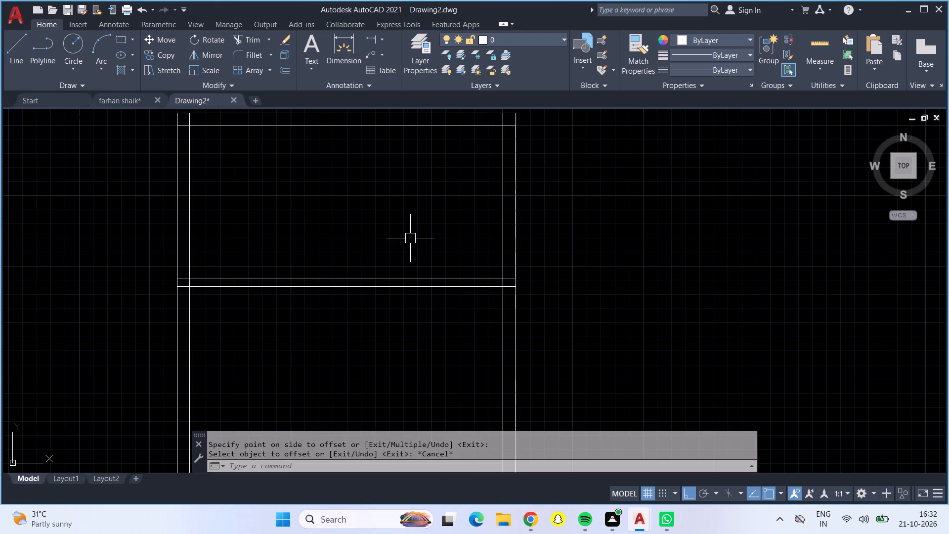
Offset the right wall's inner line 8'6" toward the left wall.
key("o")
key("Return")
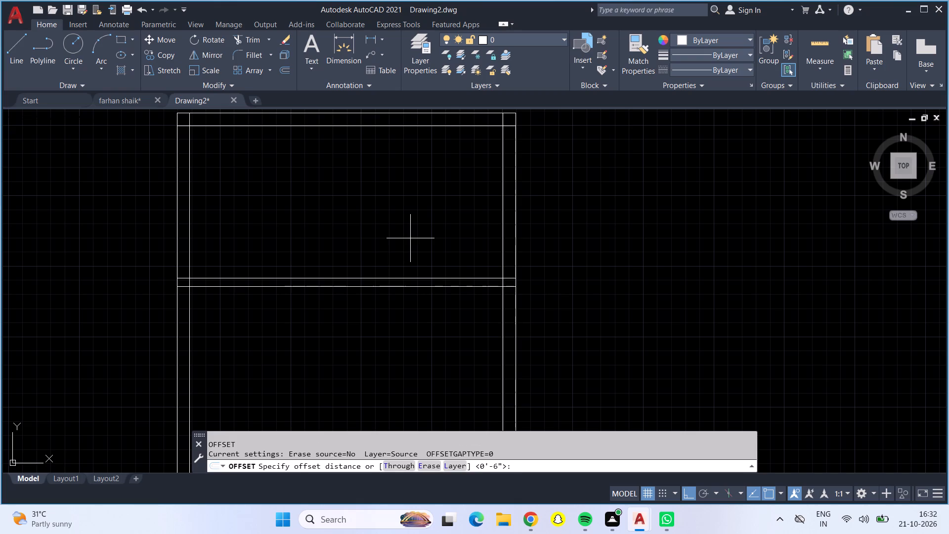
key("8")
type("'6\"")
key("Return")
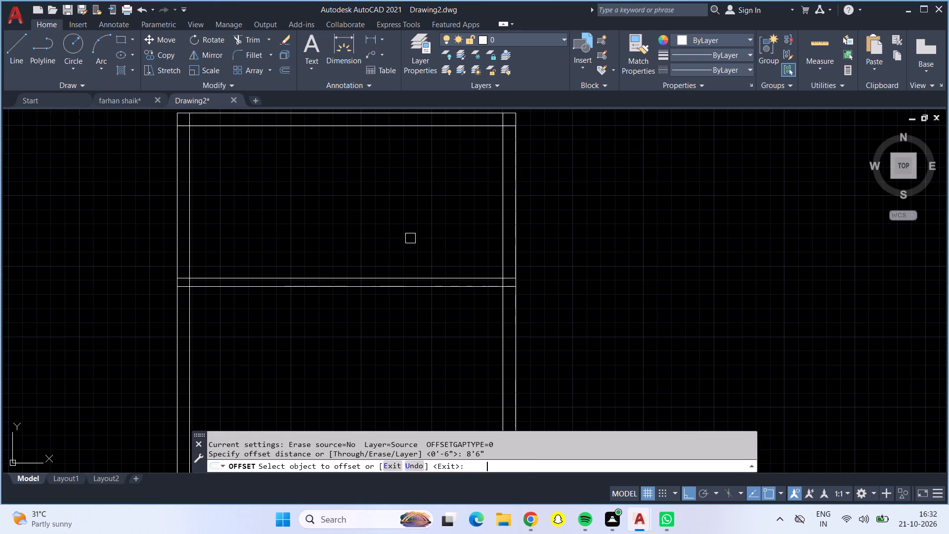
left_click(505, 255)
left_click(384, 186)
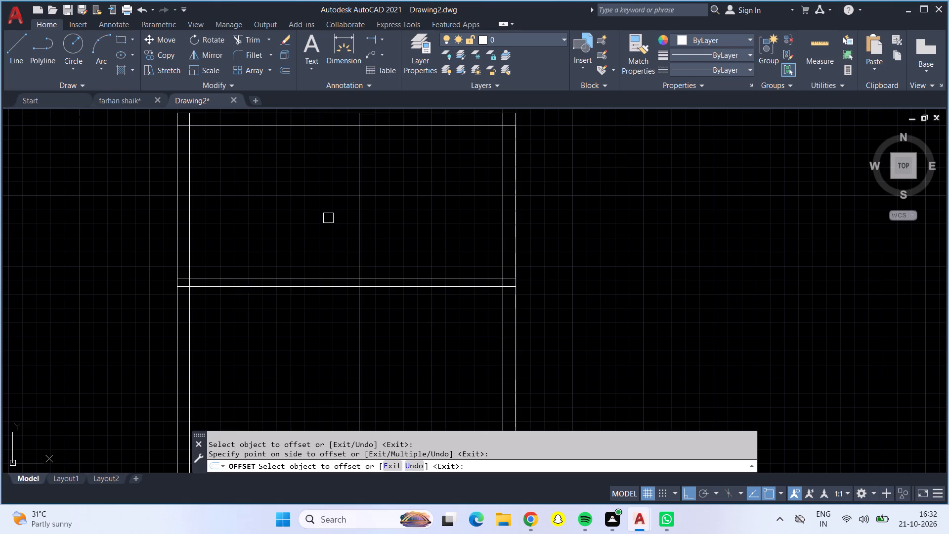
key("Escape")
Offset the new vertical line 6" toward the left wall to form the vertical partition's thickness.
key("o")
key("Return")
type("6\"")
key("Return")
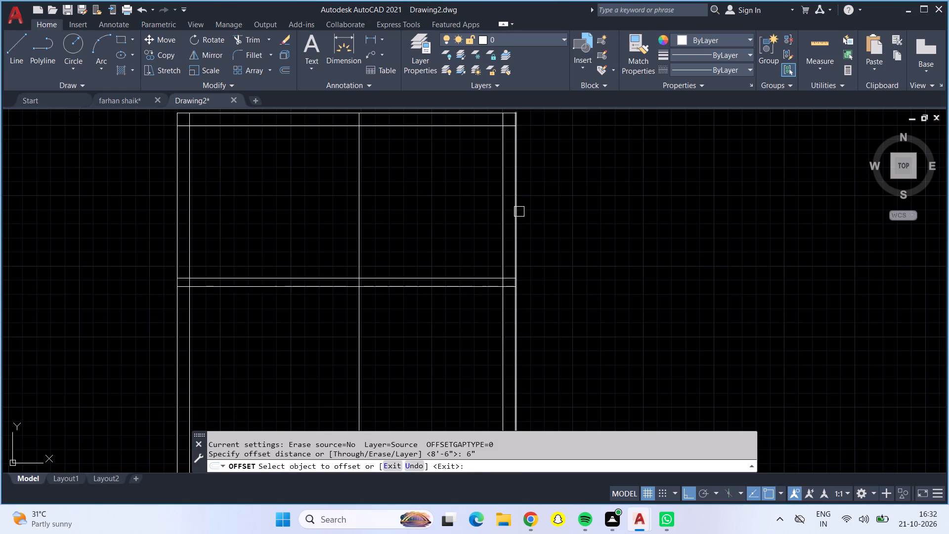
left_click(364, 196)
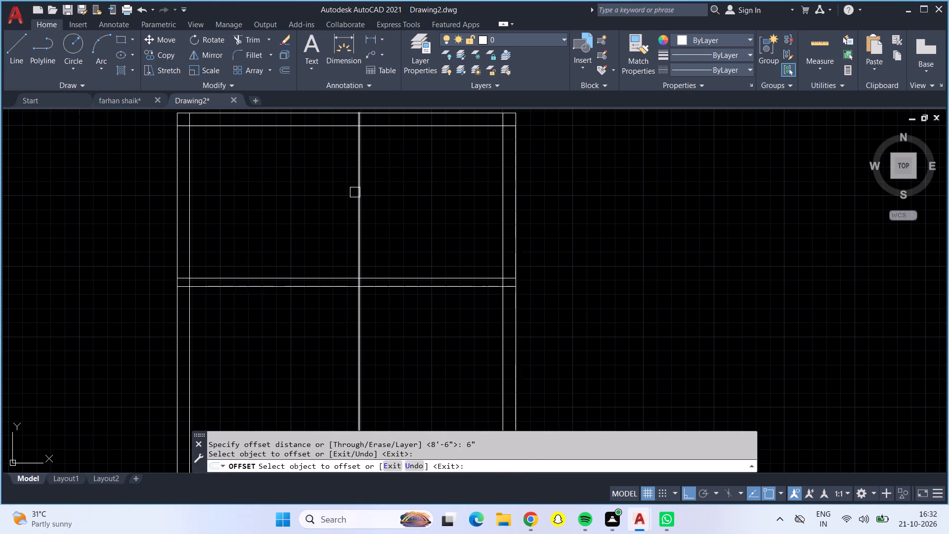
left_click(357, 193)
left_click(349, 194)
scroll(316, 192, "down", 1)
middle_click_drag(316, 192, 318, 192)
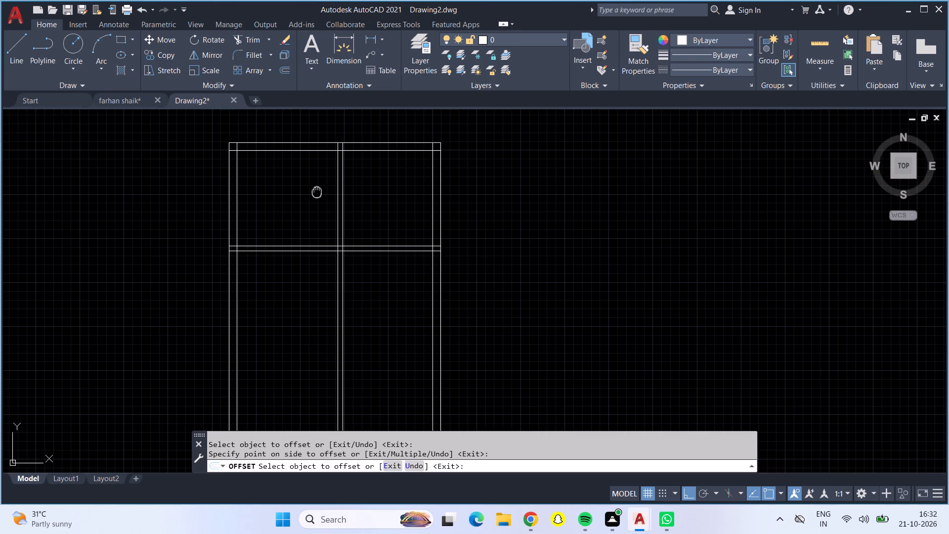
middle_click_drag(318, 192, 325, 215)
scroll(369, 229, "up", 2)
scroll(397, 222, "down", 1)
middle_click_drag(400, 222, 400, 222)
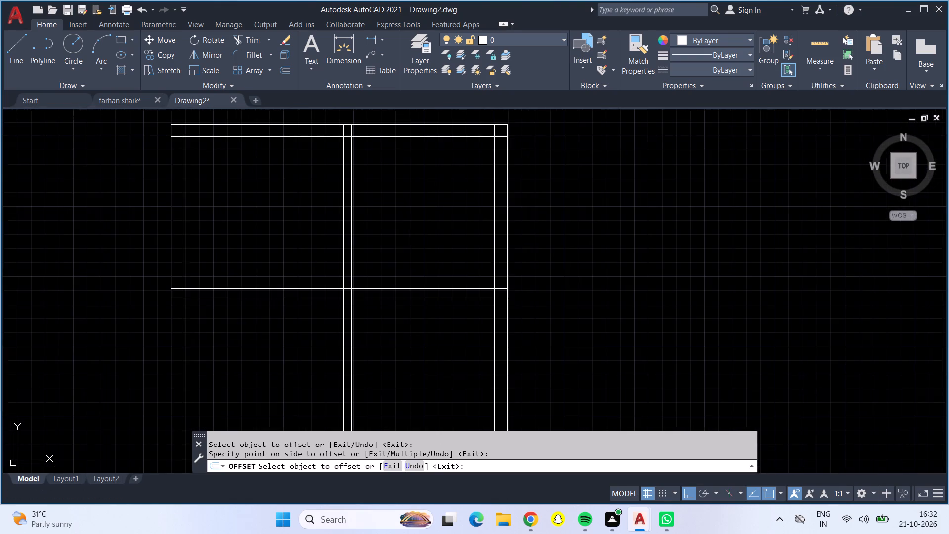
middle_click_drag(400, 222, 390, 266)
key("Escape")
Offset the top wall's inner line 4' down to place the upper partition line.
key("o")
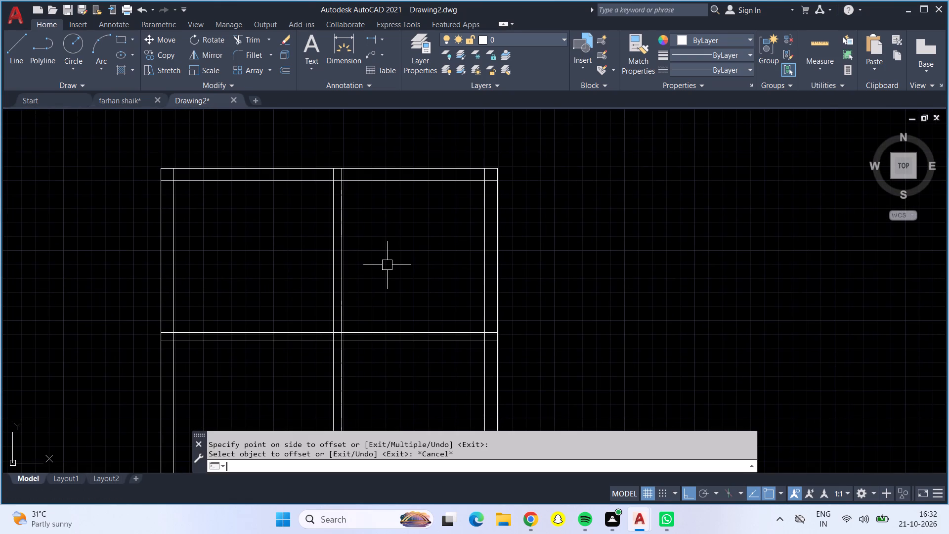
key("Return")
type("4'")
key("Return")
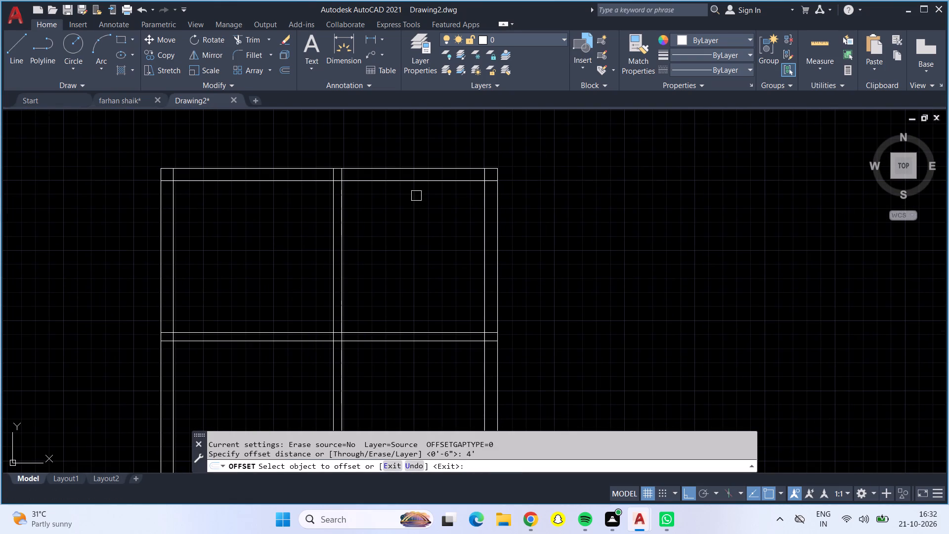
left_click(421, 184)
left_click(422, 207)
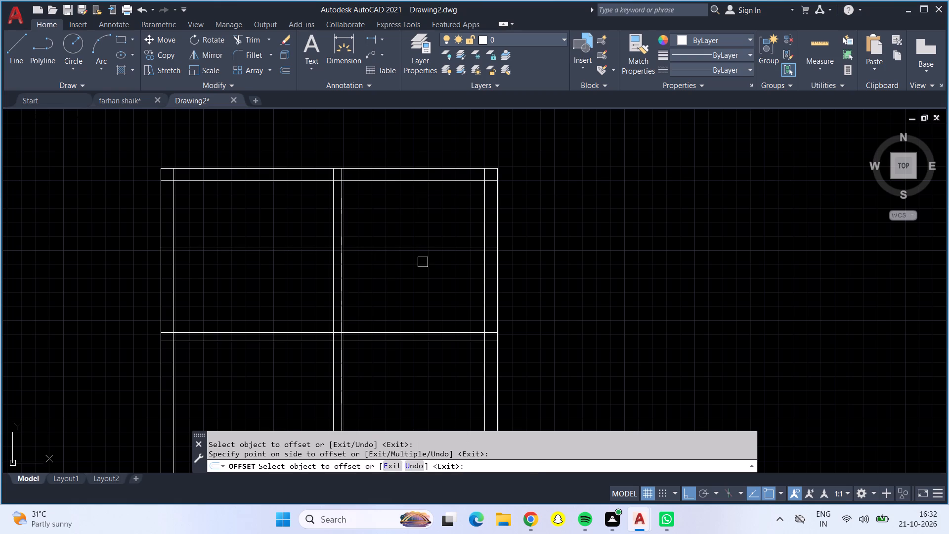
scroll(423, 262, "up", 1)
key("Escape")
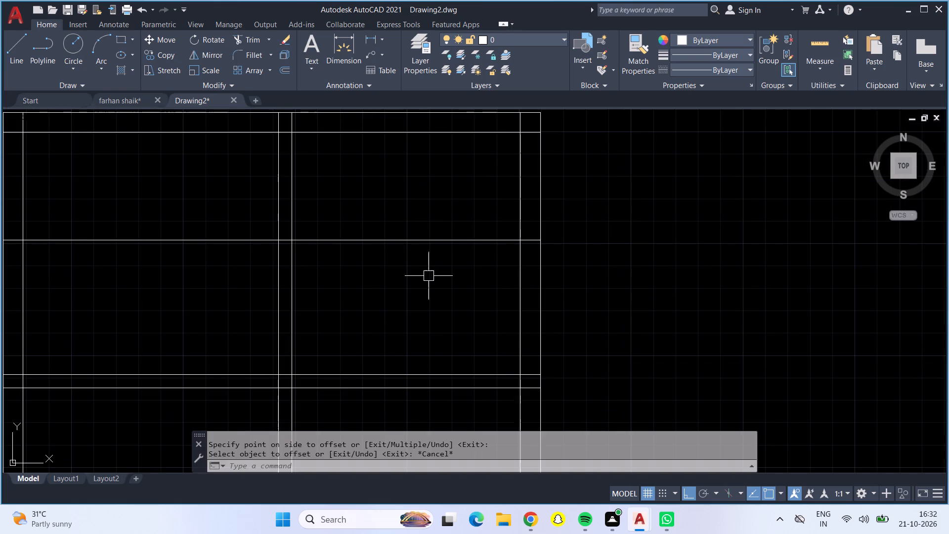
Offset the upper partition line 6" upward to form its thickness.
key("o")
key("Return")
type("6\"")
key("Return")
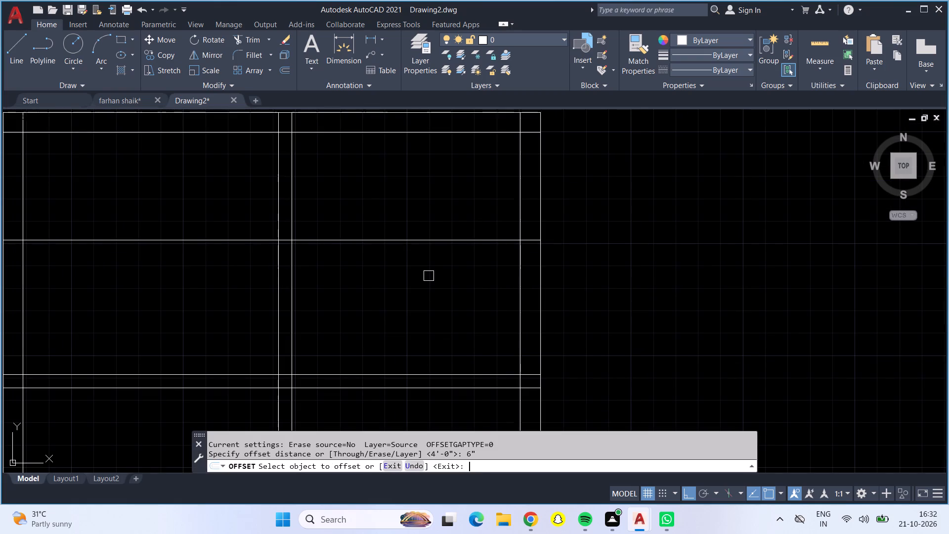
left_click(461, 238)
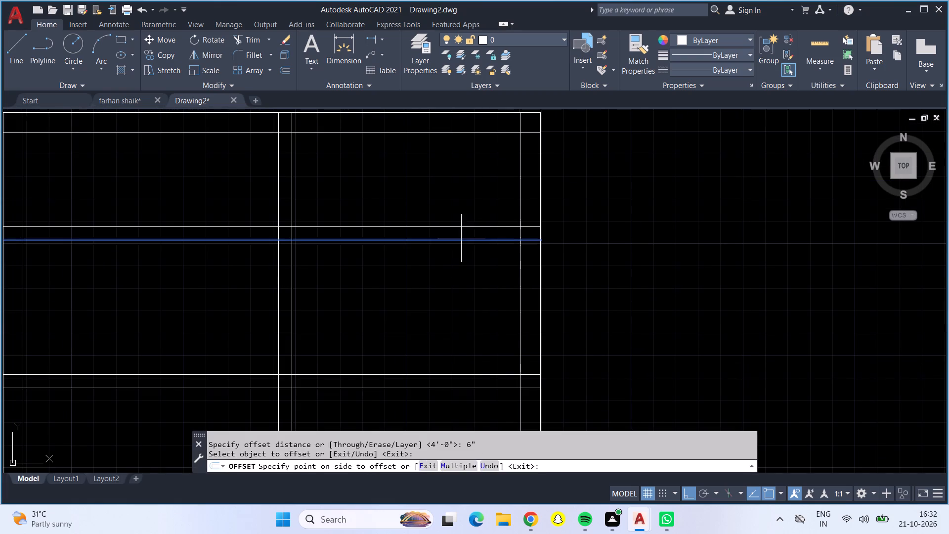
left_click(465, 216)
key("Return")
Trim both upper partition lines between the left wall's inner line and the vertical partition.
scroll(506, 219, "down", 2)
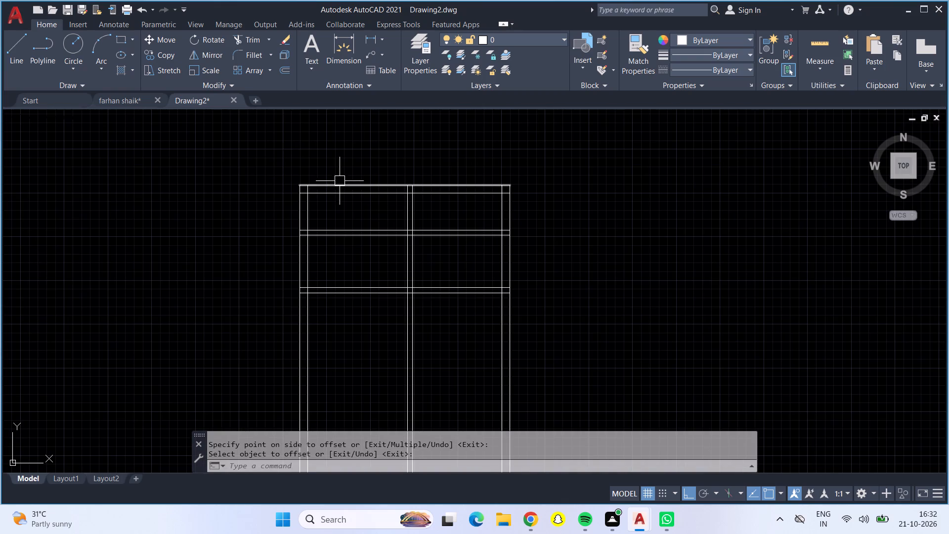
left_click(256, 40)
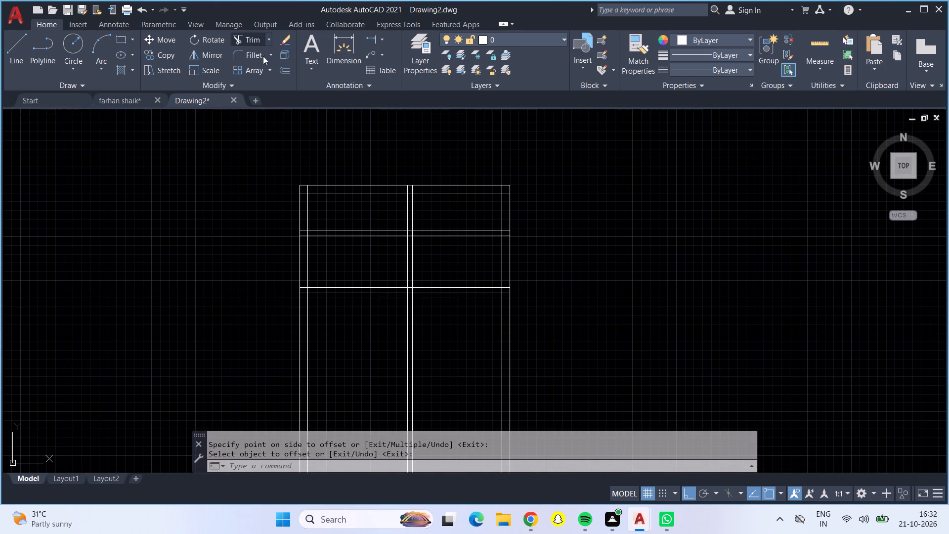
left_click_drag(328, 213, 350, 243)
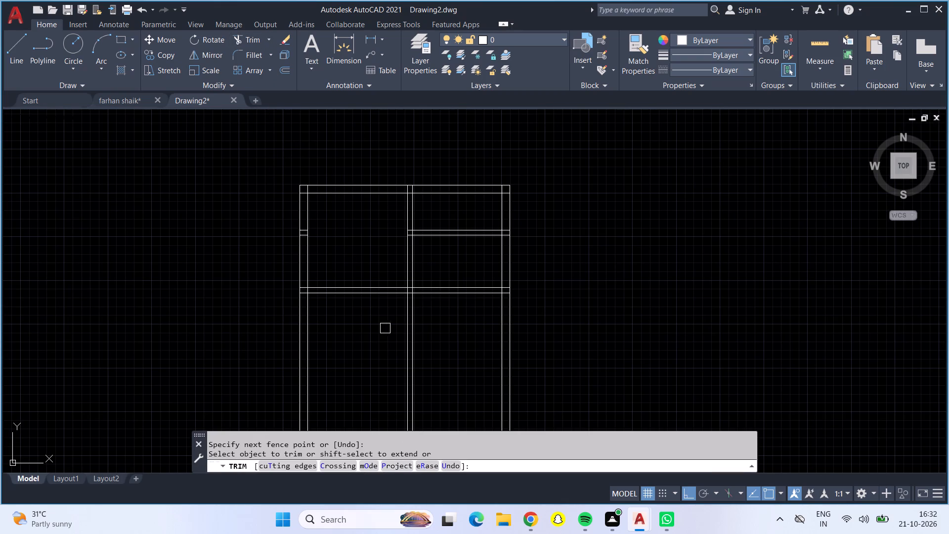
middle_click_drag(379, 334, 390, 267)
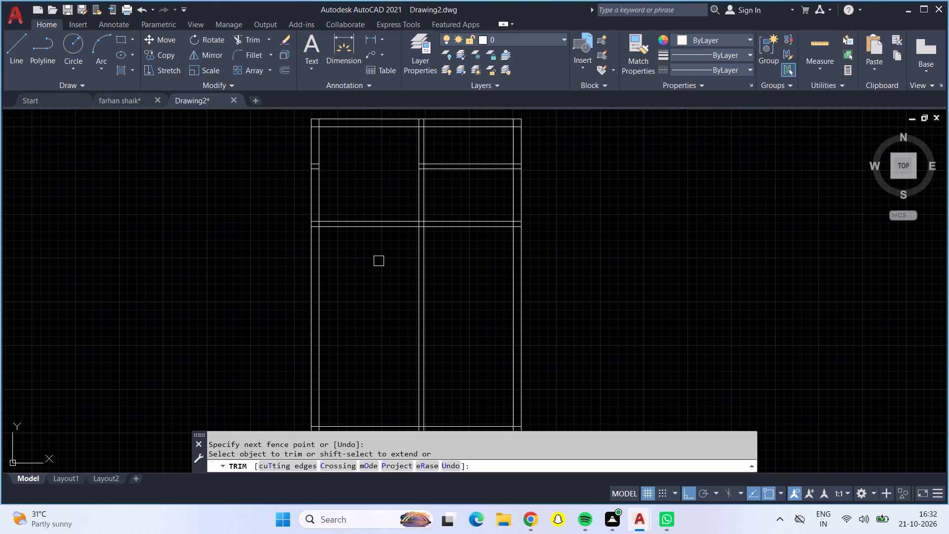
key("Escape")
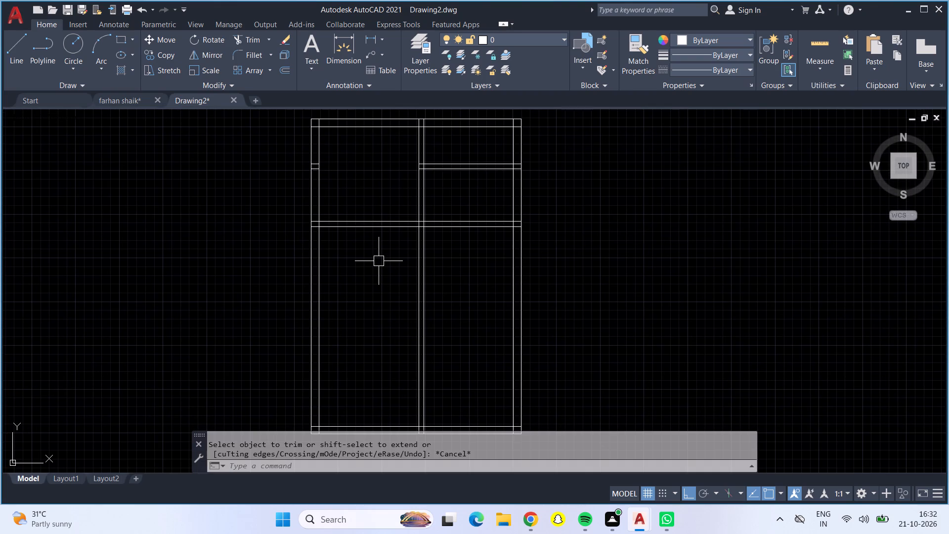
Offset the middle partition's lower line 10' down to place a lower partition line.
key("o")
key("Return")
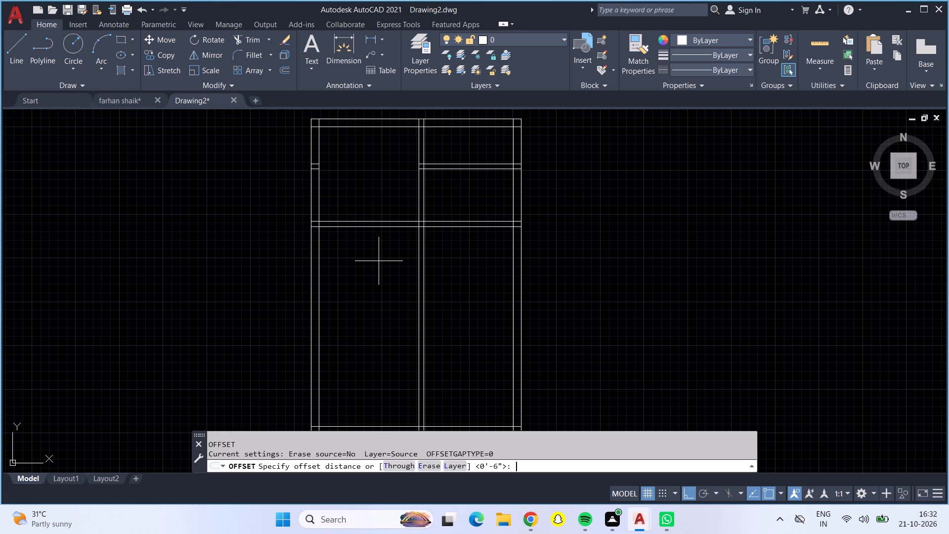
type("10'")
key("Return")
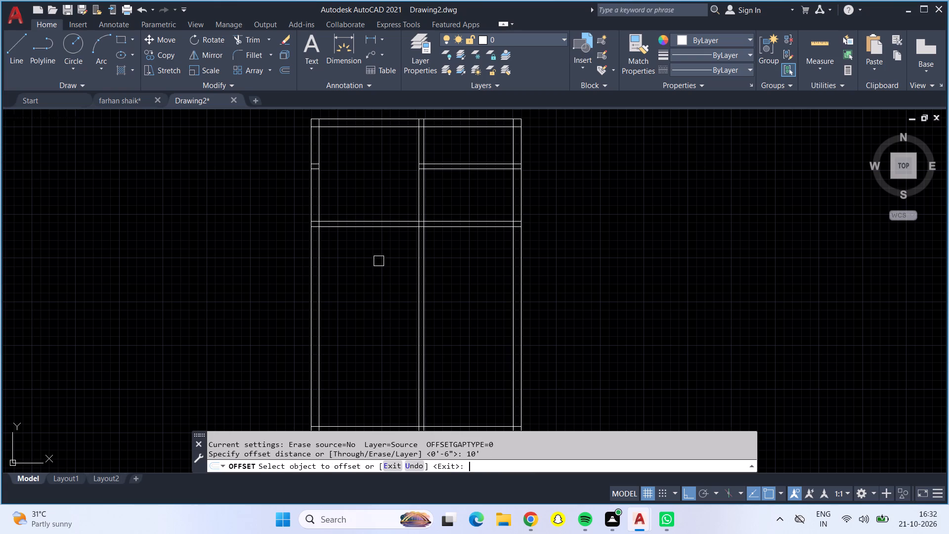
left_click(447, 228)
left_click(450, 280)
key("Escape")
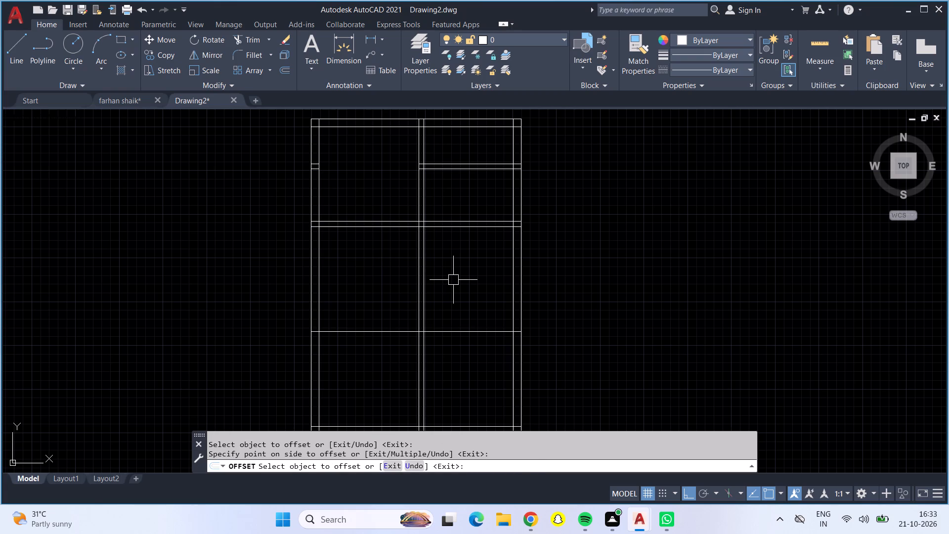
Offset the lower partition line 6" upward and 6" downward.
key("o")
key("Return")
type("6\"")
key("Return")
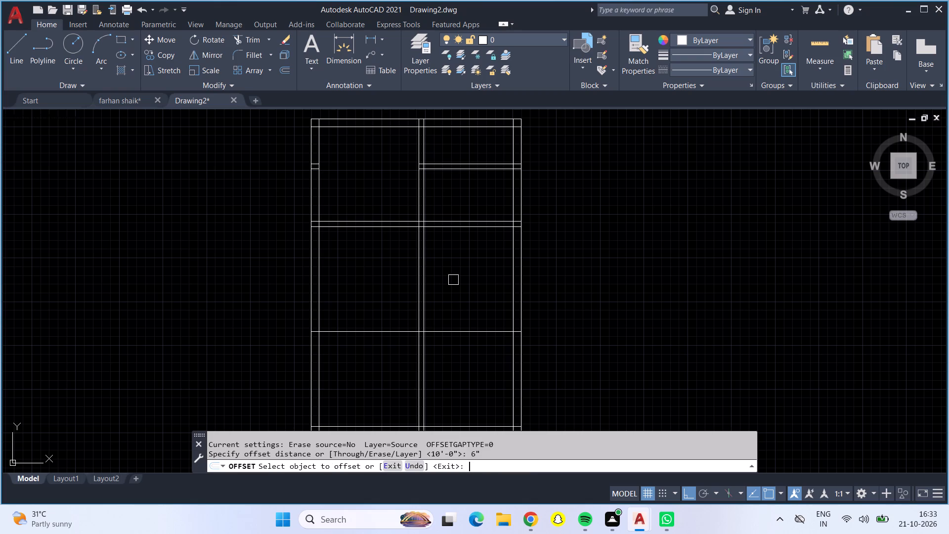
left_click(484, 329)
left_click(488, 338)
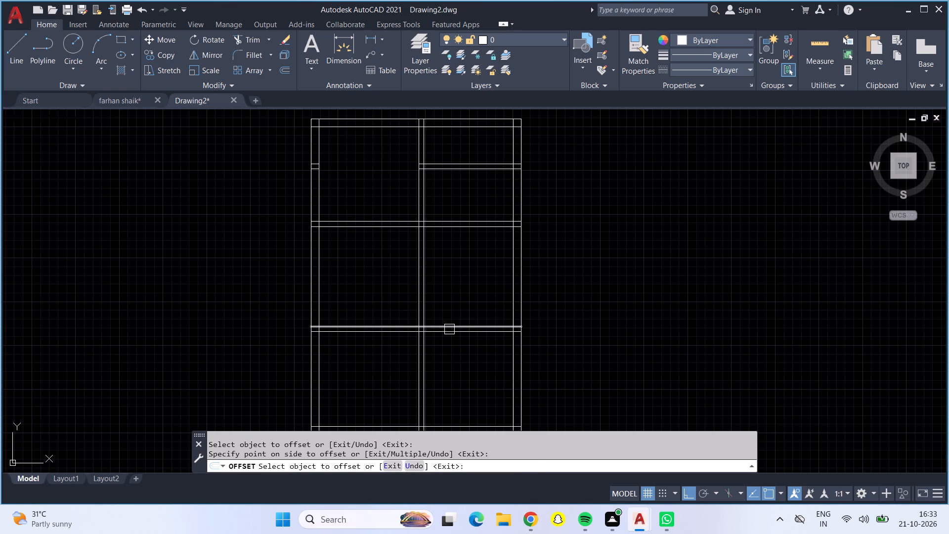
left_click(464, 335)
left_click(468, 352)
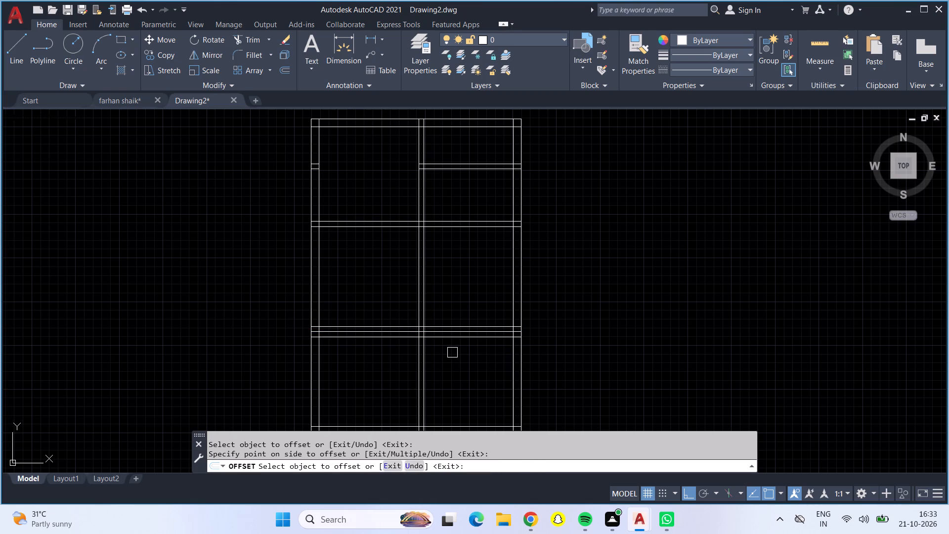
key("Return")
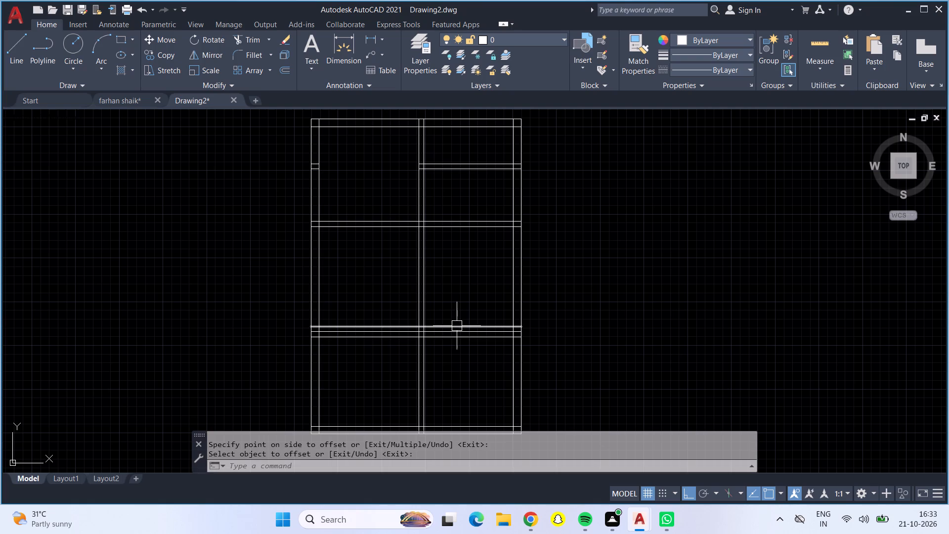
Delete the uppermost of the three lower partition lines.
left_click(459, 324)
key("Delete")
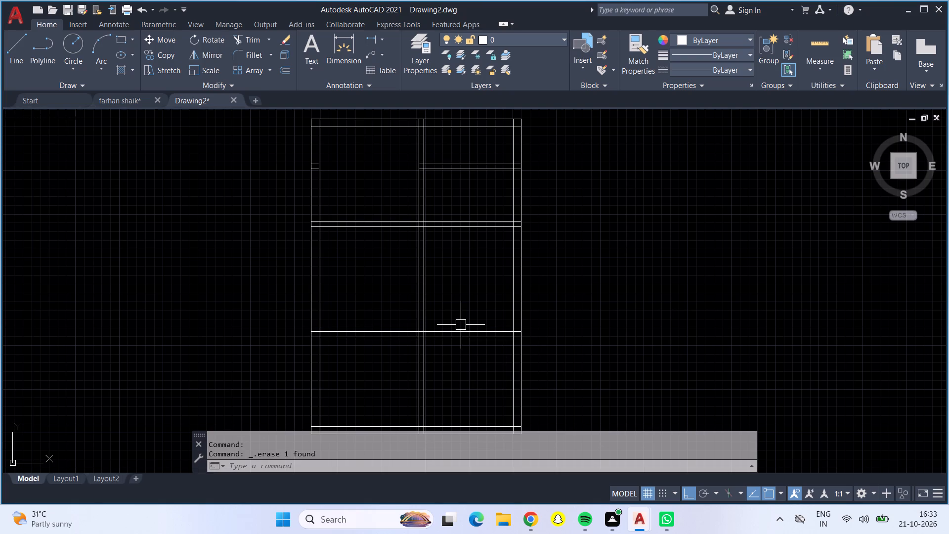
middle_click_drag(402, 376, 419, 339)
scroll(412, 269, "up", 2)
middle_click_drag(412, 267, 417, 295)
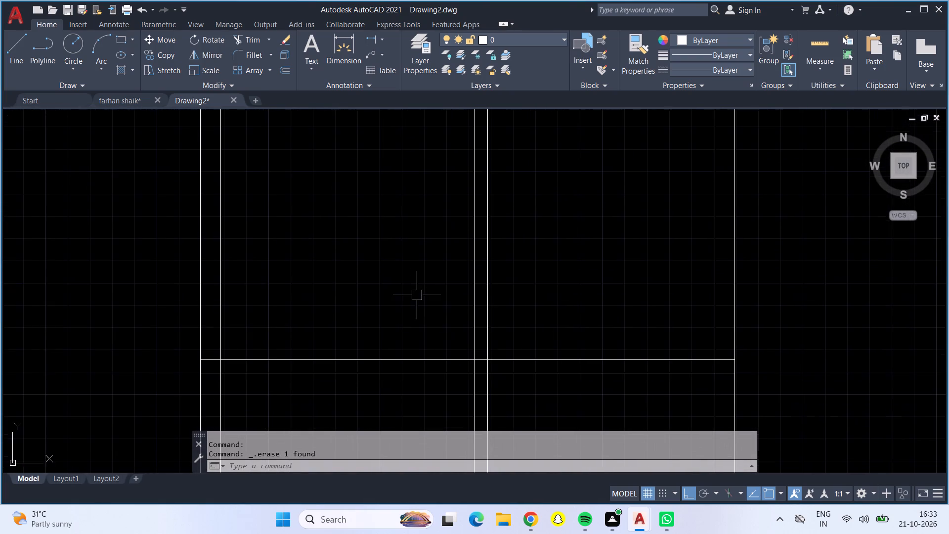
Trim both lines of the central vertical partition between the middle and lower horizontal partitions.
scroll(417, 295, "down", 1)
middle_click_drag(418, 298, 425, 316)
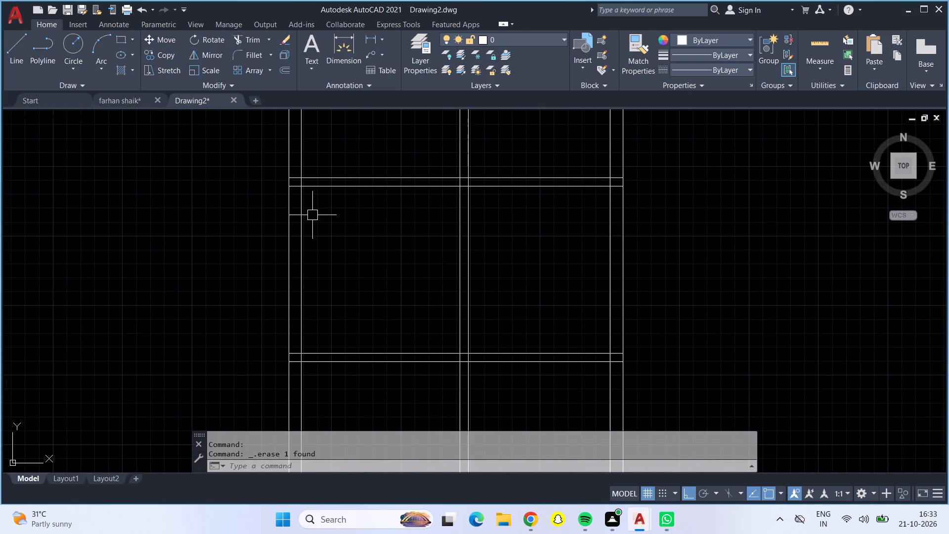
left_click(247, 33)
left_click_drag(370, 276, 484, 294)
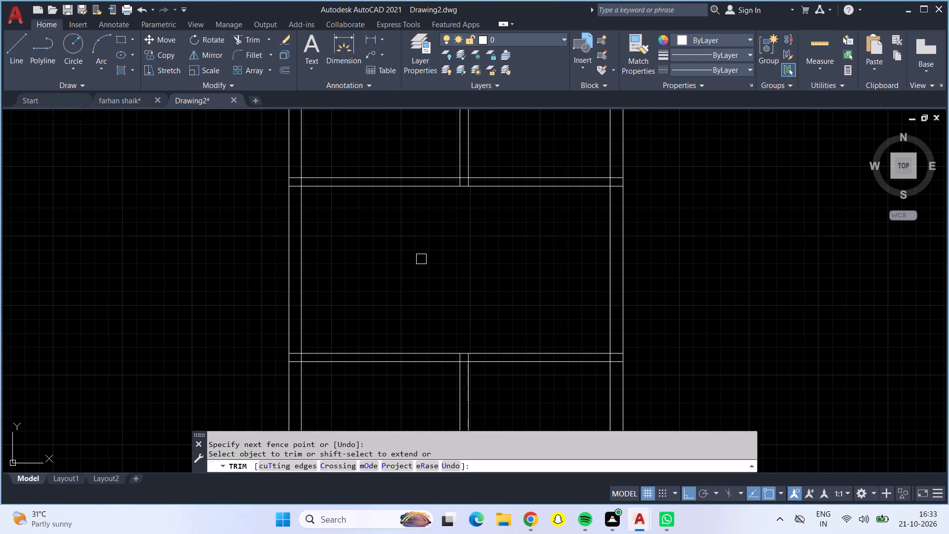
key("Escape")
Offset the left wall's inner line 4' to the right to place a new vertical partition line.
key("o")
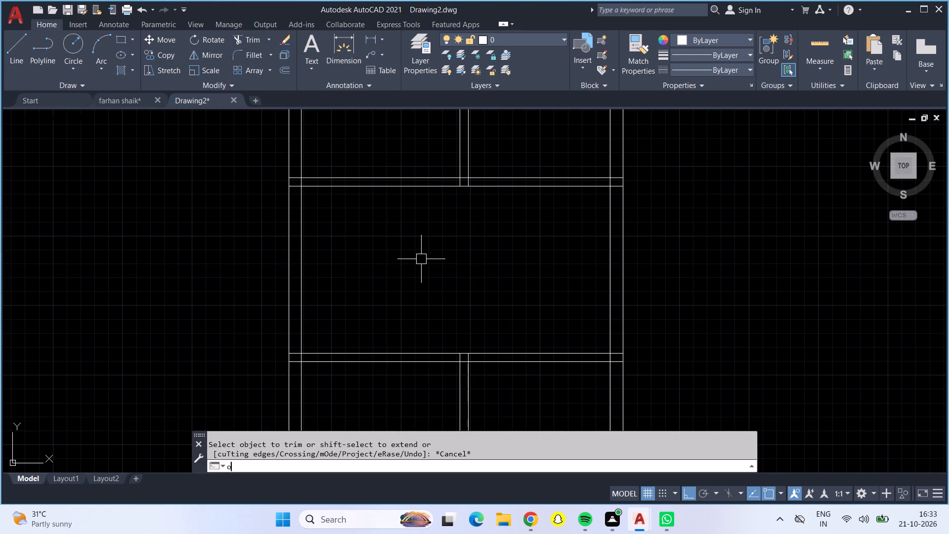
key("Return")
type("4'")
key("Return")
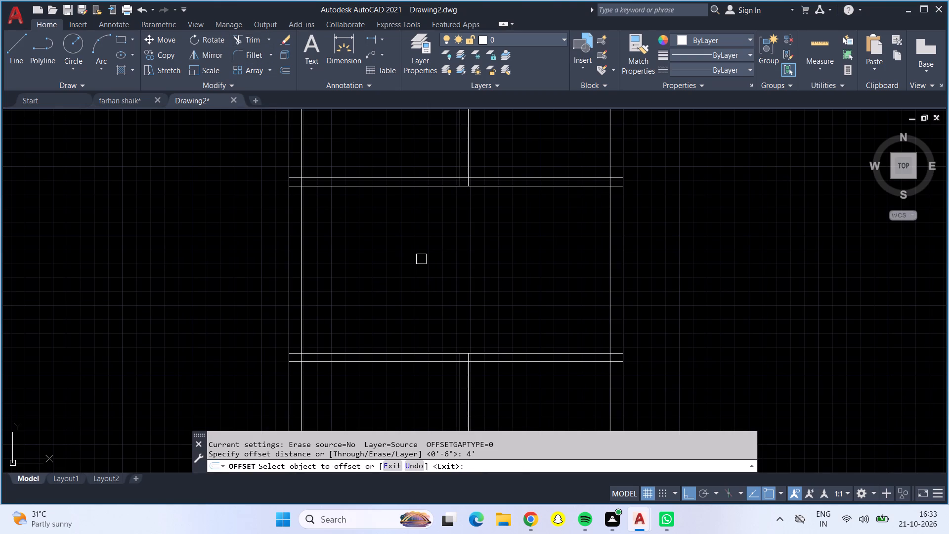
left_click(304, 257)
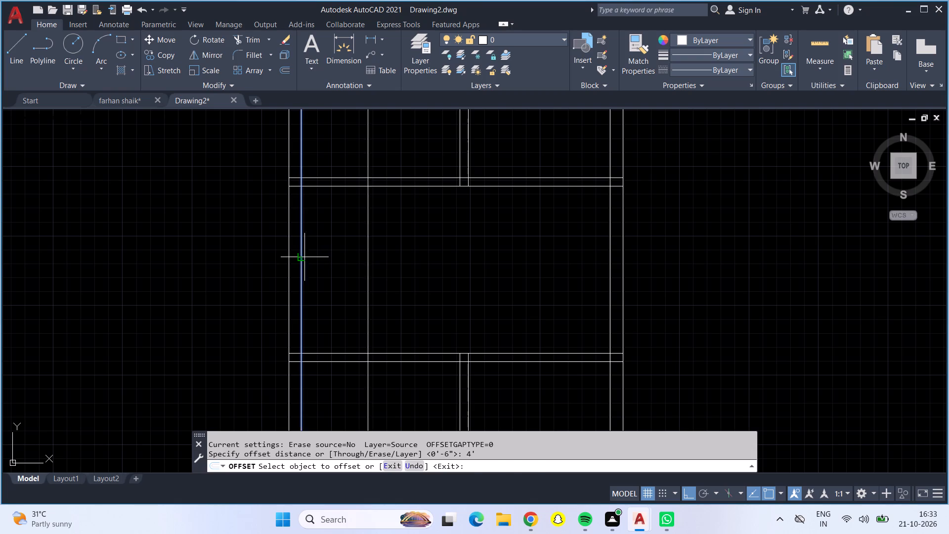
left_click(361, 271)
key("Escape")
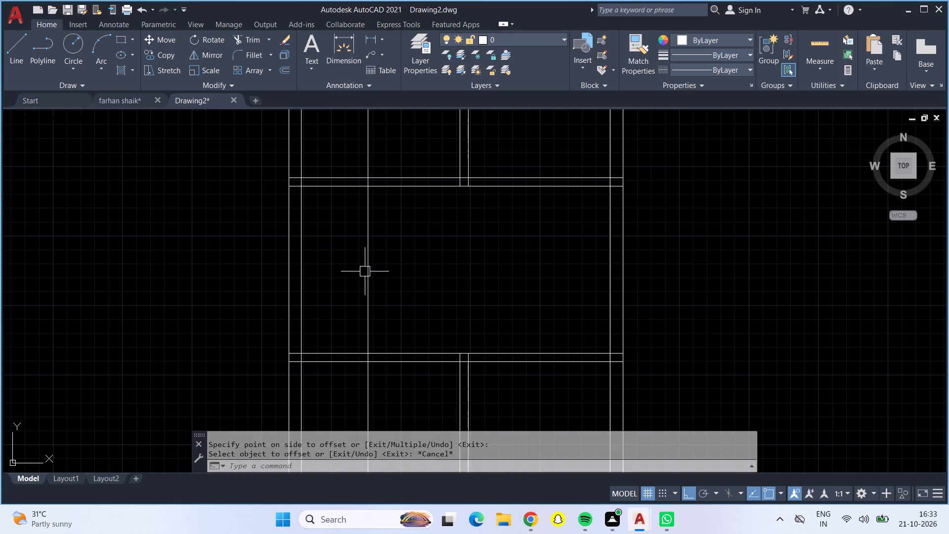
Offset the new vertical partition line 6" to the right to give the partition its thickness.
key("o")
key("Return")
type("6\"")
key("Return")
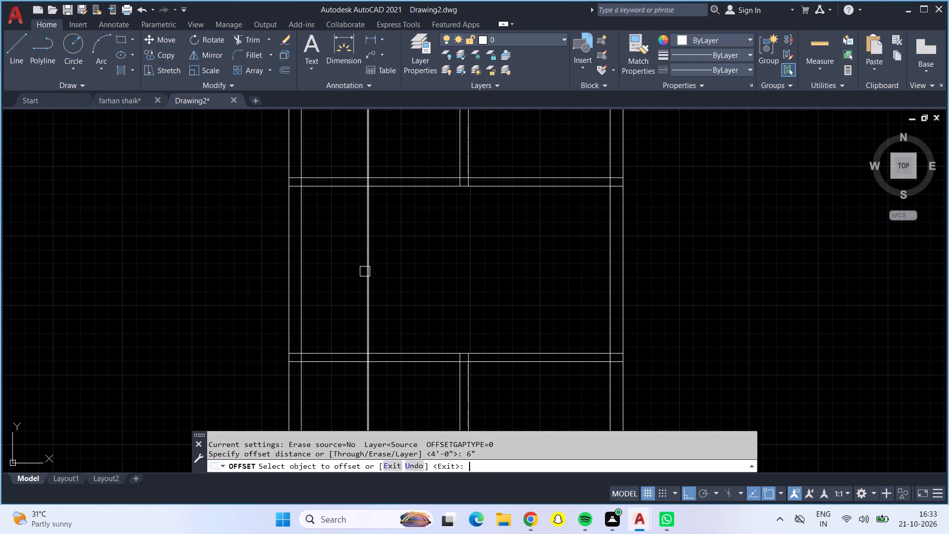
left_click(371, 285)
left_click(397, 302)
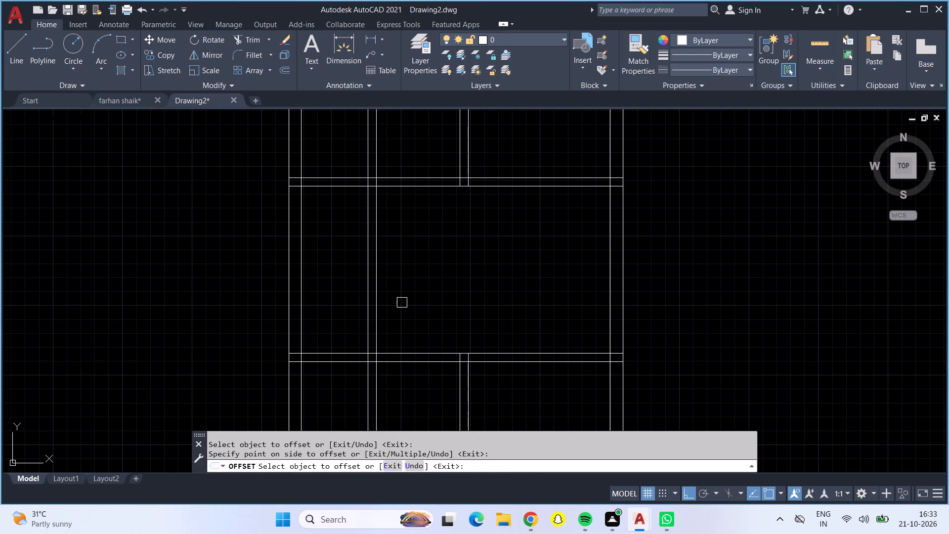
key("Return")
key("Escape")
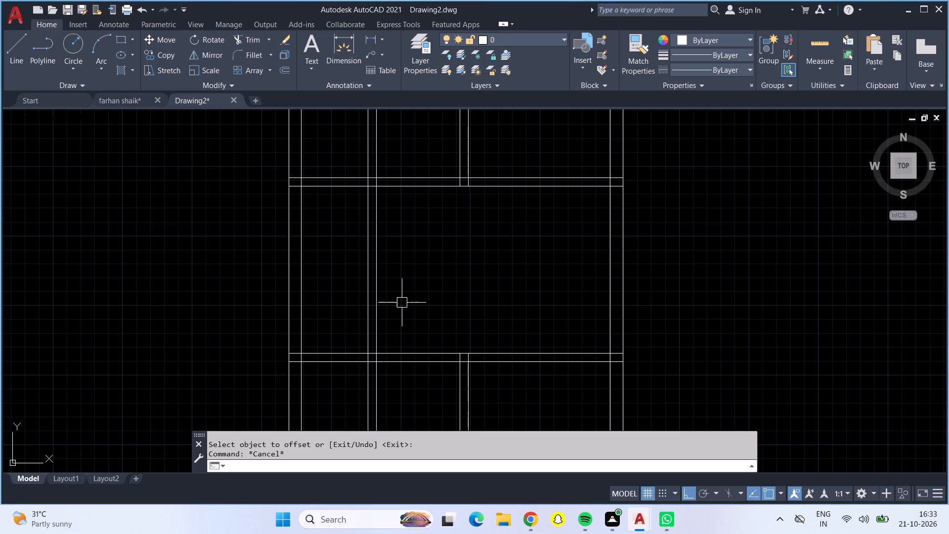
Trim the lower partition lines inside the left wall and the wall's inner line between them.
left_click(242, 36)
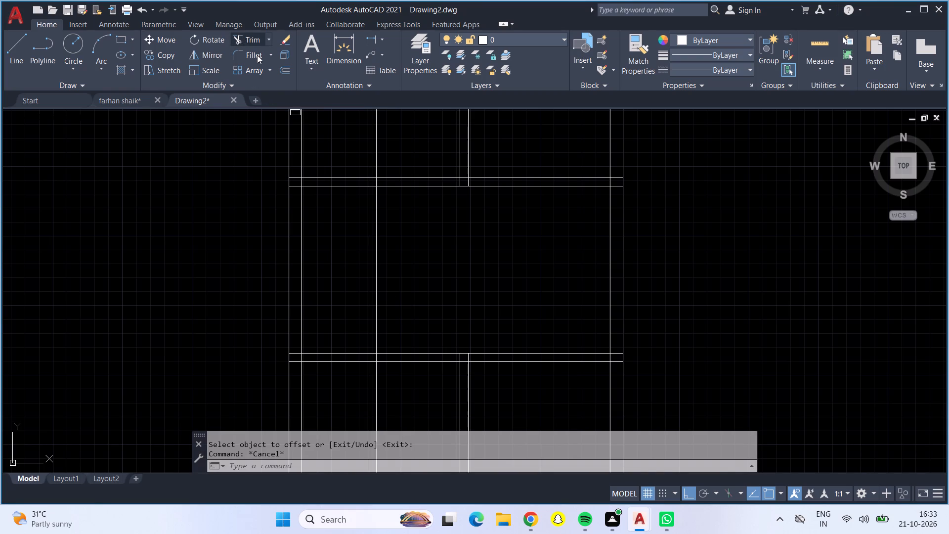
scroll(291, 370, "up", 3)
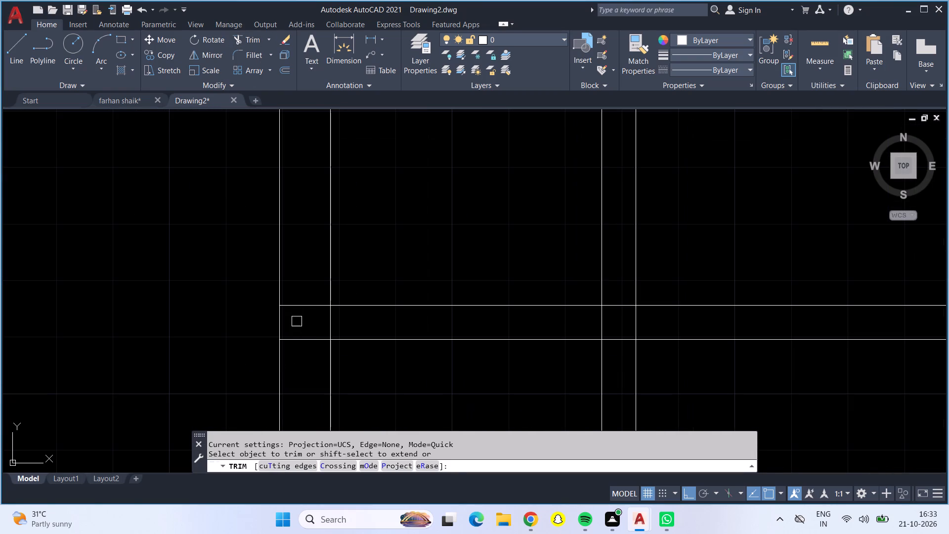
left_click(304, 301)
left_click(305, 339)
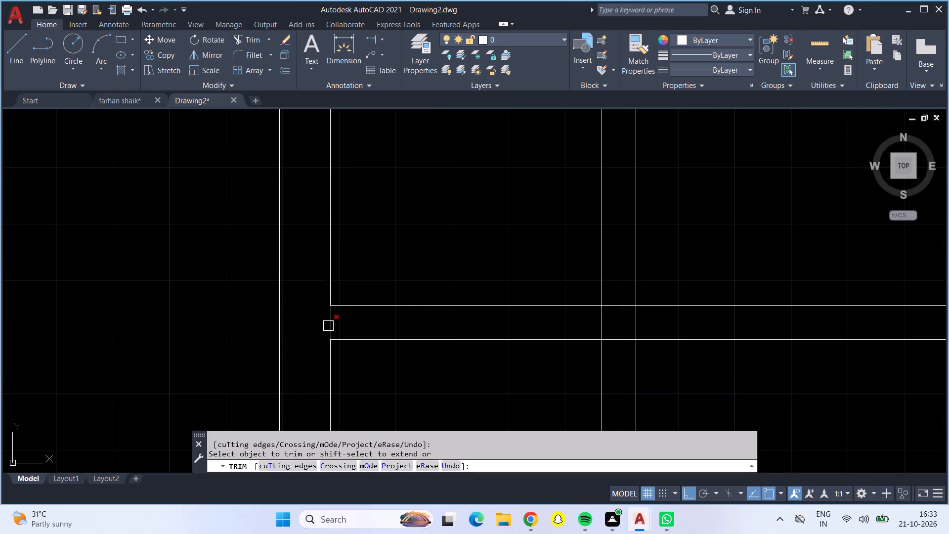
left_click_drag(330, 324, 372, 309)
Trim the new vertical partition's lines and the upper horizontal segment where it crosses the lower partition.
left_click(600, 318)
left_click(613, 309)
left_click(637, 320)
scroll(592, 317, "down", 1)
middle_click_drag(528, 264, 551, 323)
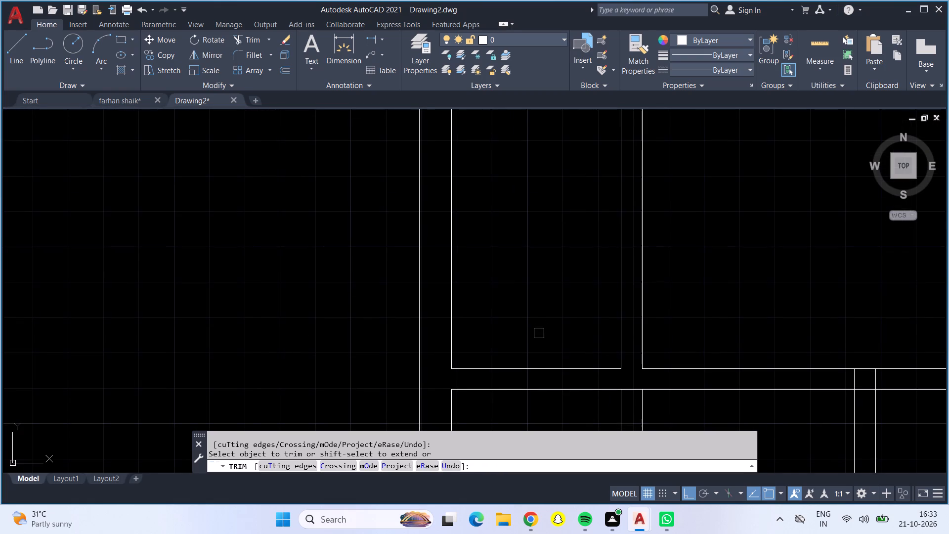
key("Escape")
Offset the lower partition's upper line, between the left wall and new vertical partition, 7' upward.
key("o")
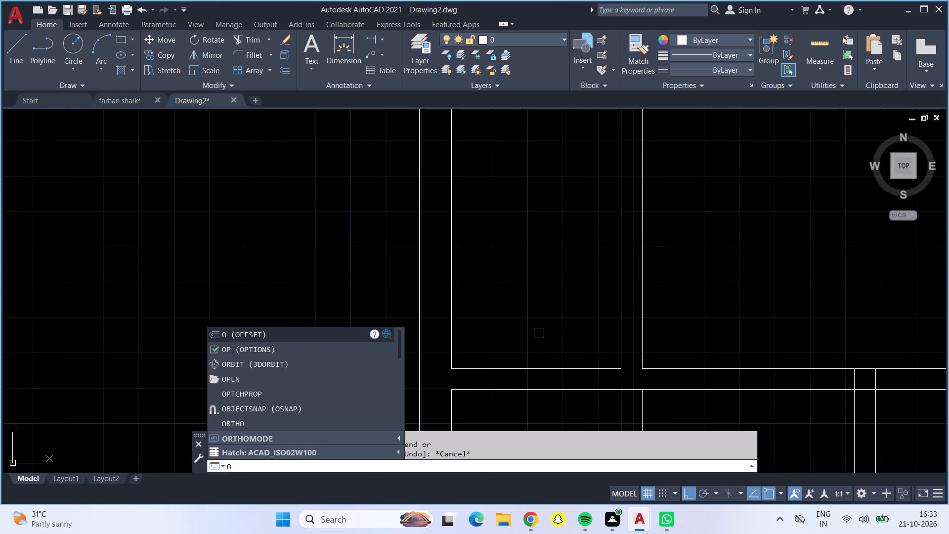
key("Return")
type("7'")
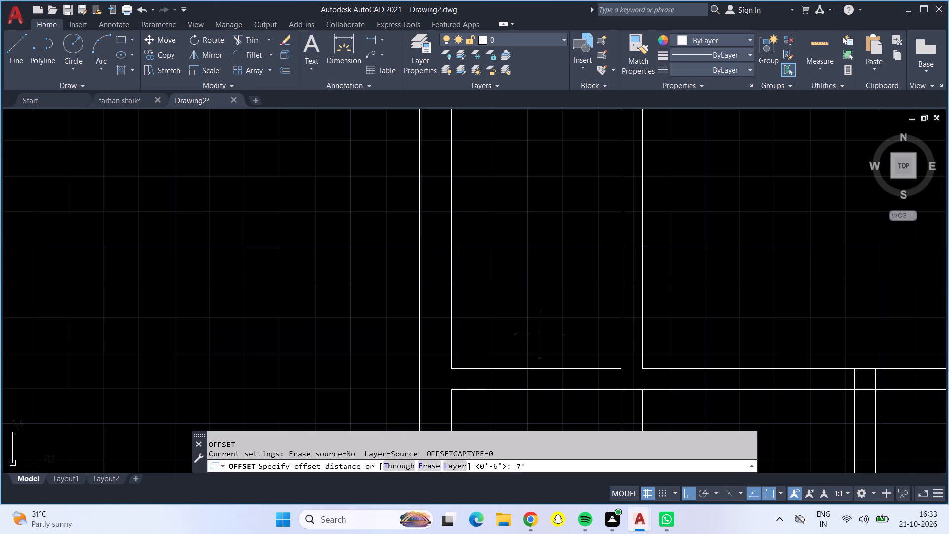
key("Return")
left_click(529, 369)
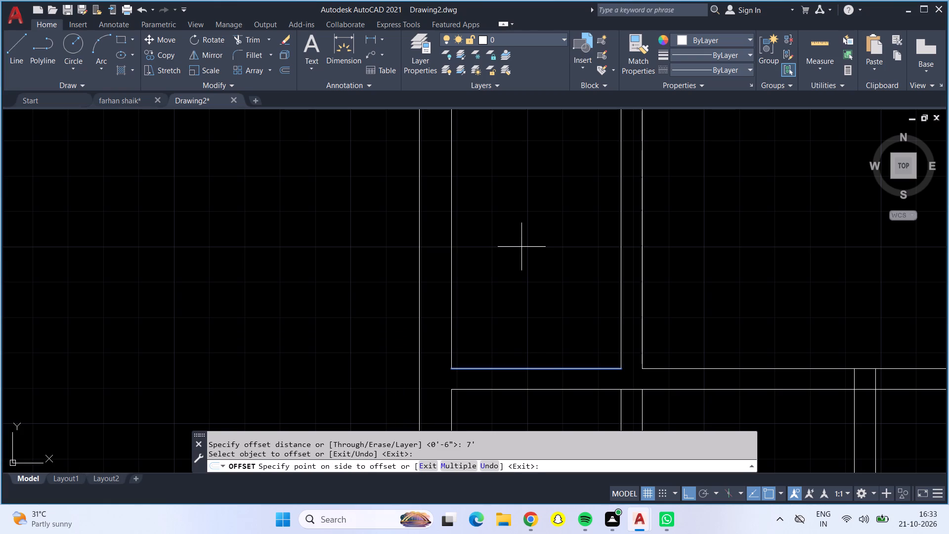
scroll(518, 202, "down", 2)
middle_click_drag(518, 201, 556, 318)
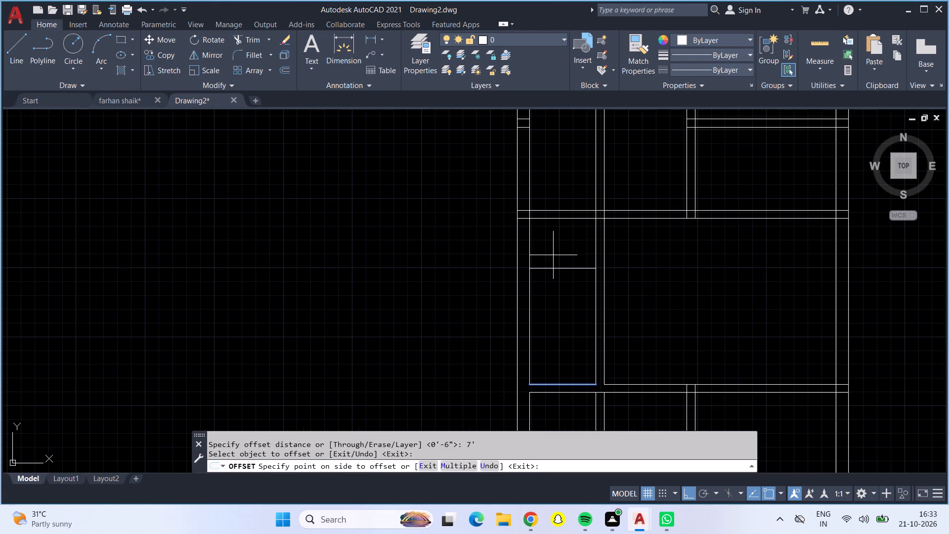
left_click(554, 254)
key("Escape")
Offset the new short horizontal line 6" upward to form a short partition.
key("o")
key("Return")
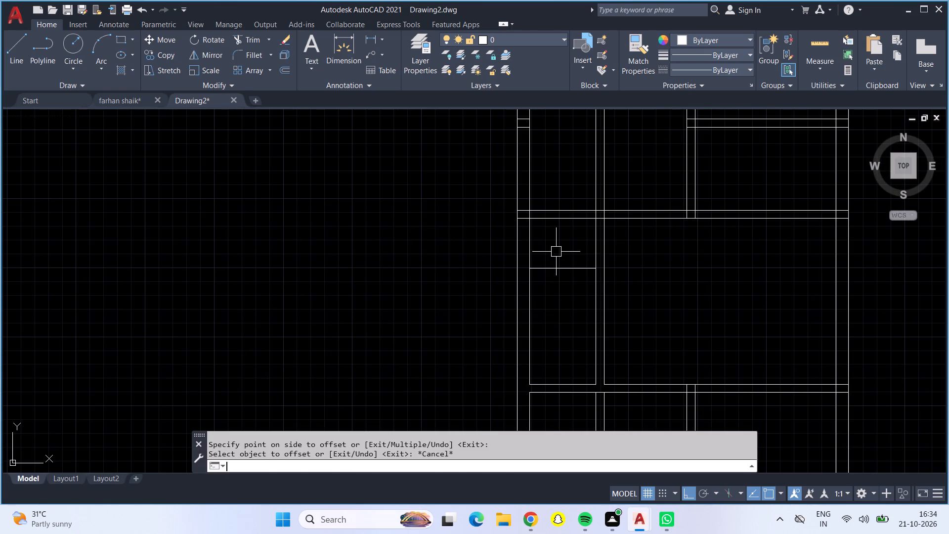
type("6\"")
key("Return")
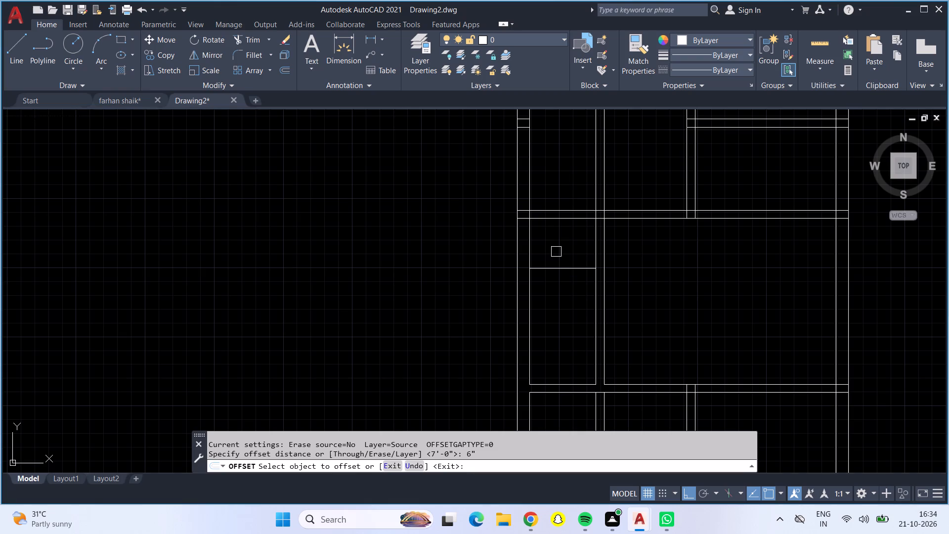
left_click(561, 268)
left_click(564, 245)
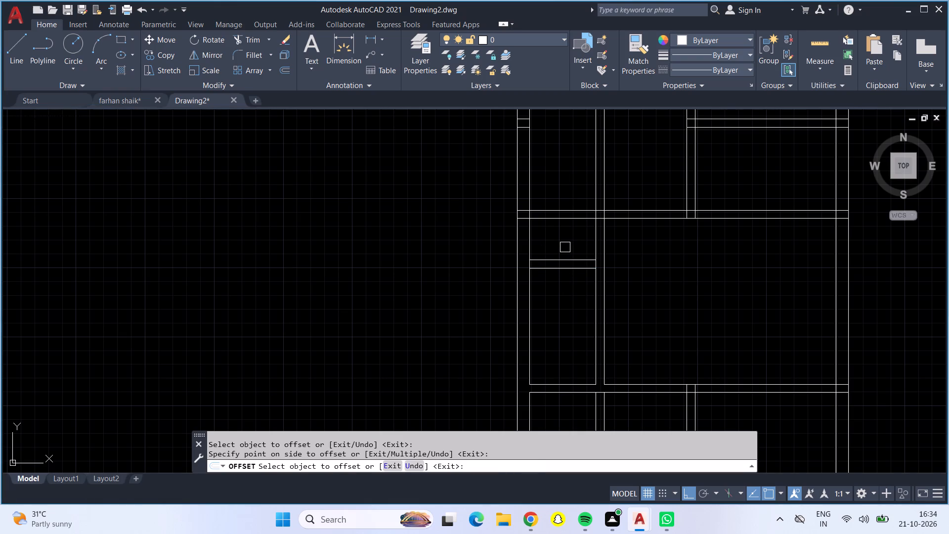
key("Return")
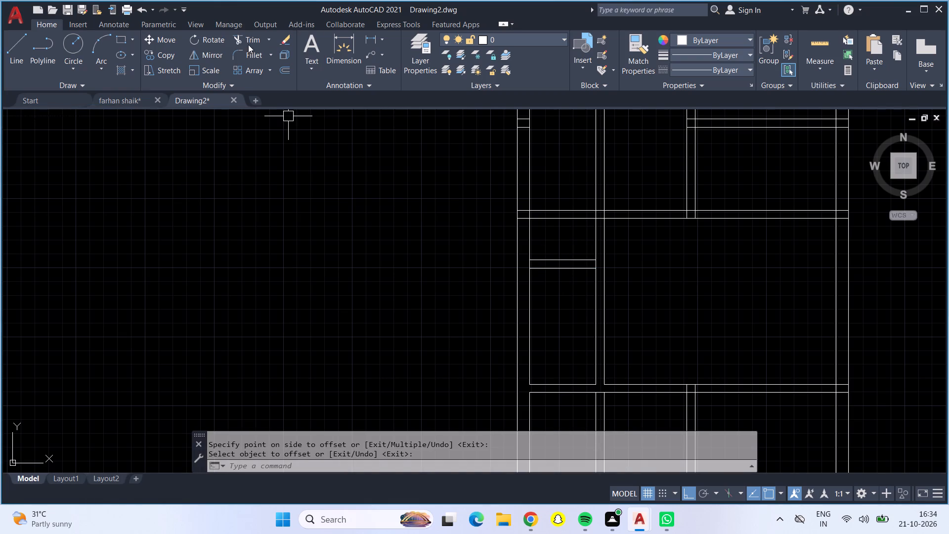
Trim the middle partition lines inside the left wall and the wall's inner line between them.
left_click(245, 36)
scroll(517, 217, "up", 4)
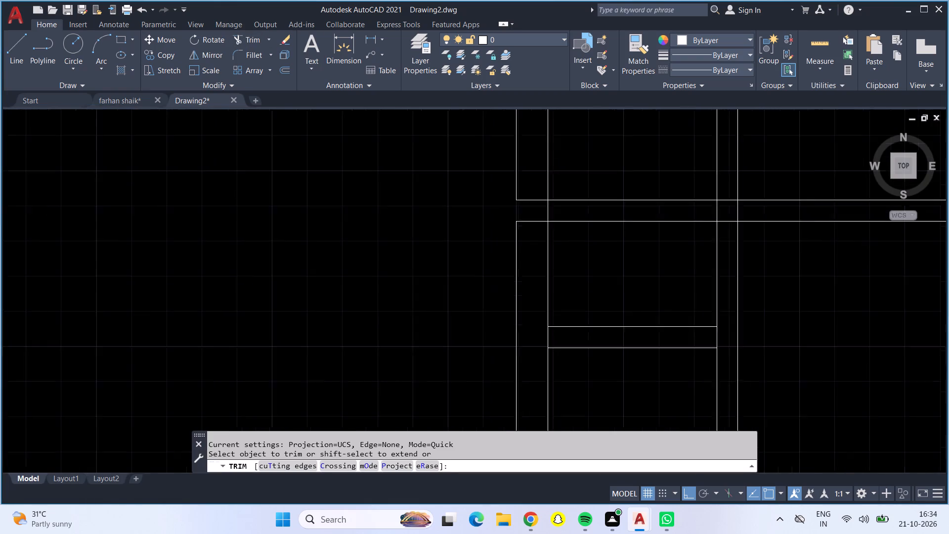
scroll(514, 216, "up", 1)
left_click_drag(591, 121, 624, 236)
left_click_drag(644, 201, 622, 240)
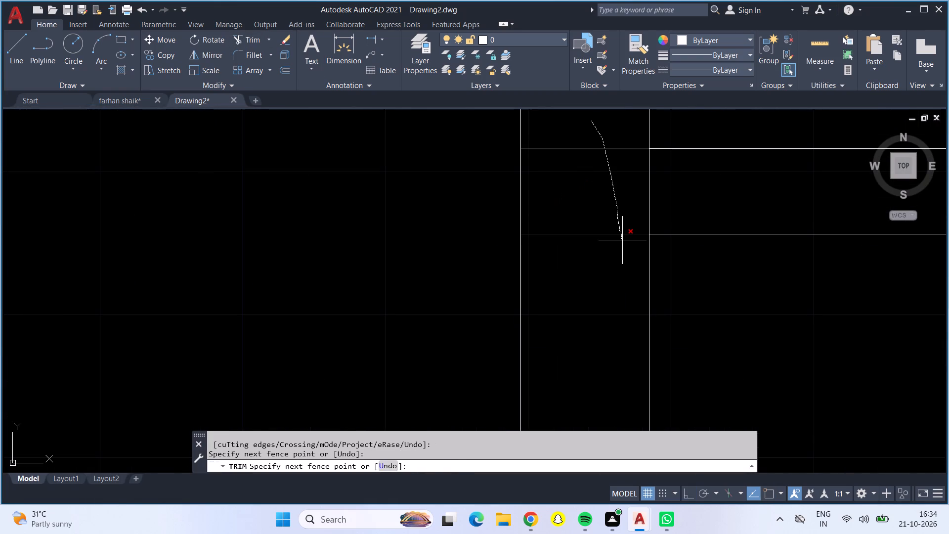
left_click_drag(622, 240, 685, 187)
scroll(687, 187, "down", 3)
middle_click_drag(732, 253, 526, 224)
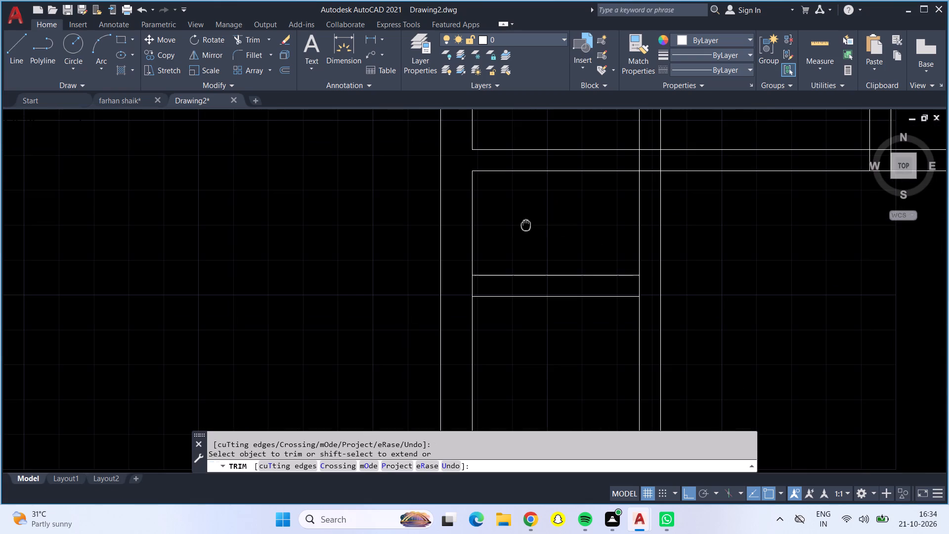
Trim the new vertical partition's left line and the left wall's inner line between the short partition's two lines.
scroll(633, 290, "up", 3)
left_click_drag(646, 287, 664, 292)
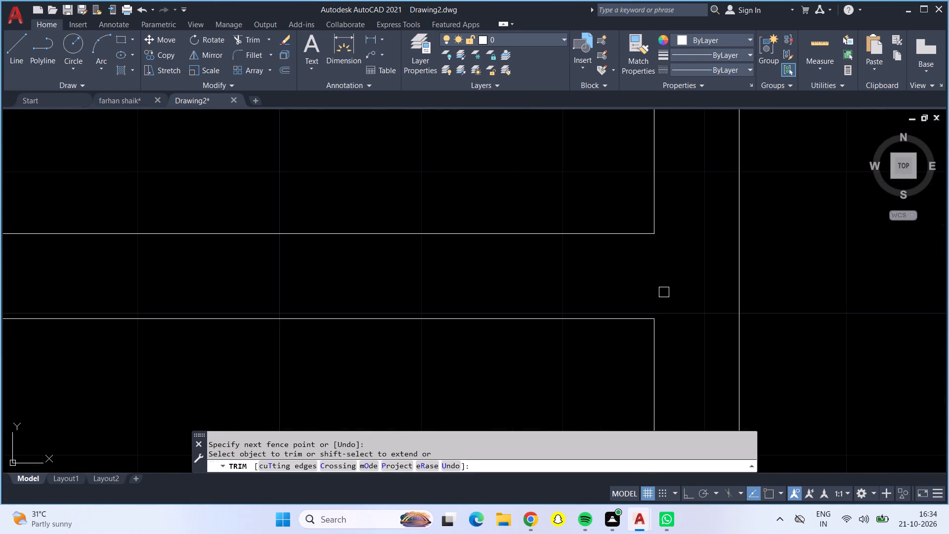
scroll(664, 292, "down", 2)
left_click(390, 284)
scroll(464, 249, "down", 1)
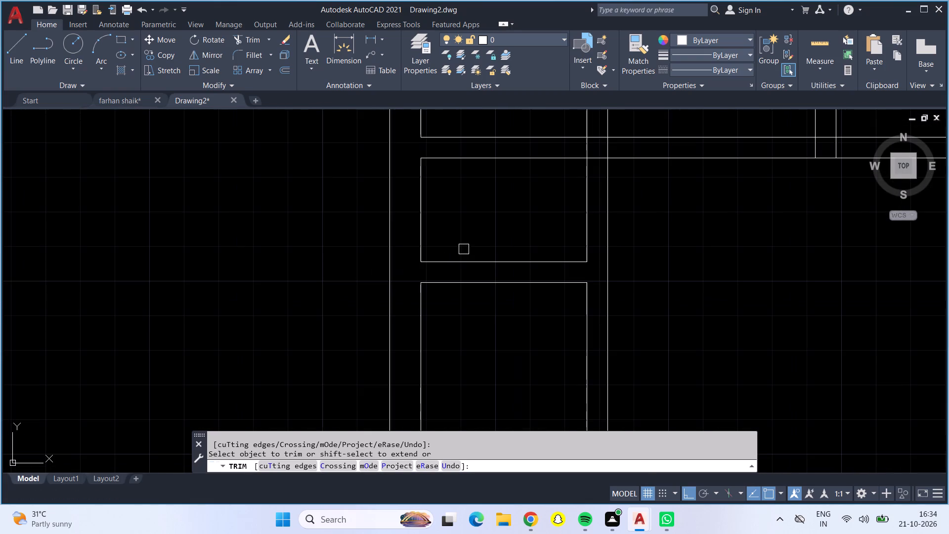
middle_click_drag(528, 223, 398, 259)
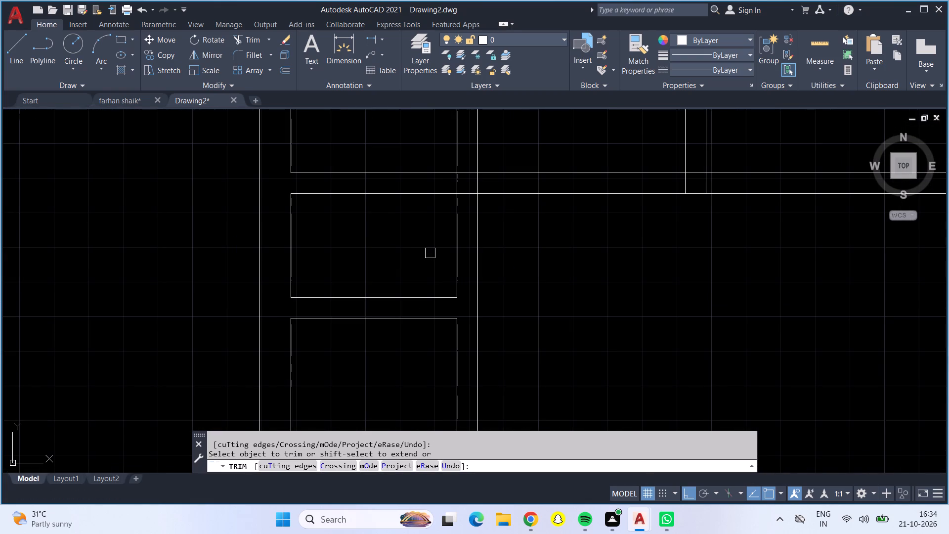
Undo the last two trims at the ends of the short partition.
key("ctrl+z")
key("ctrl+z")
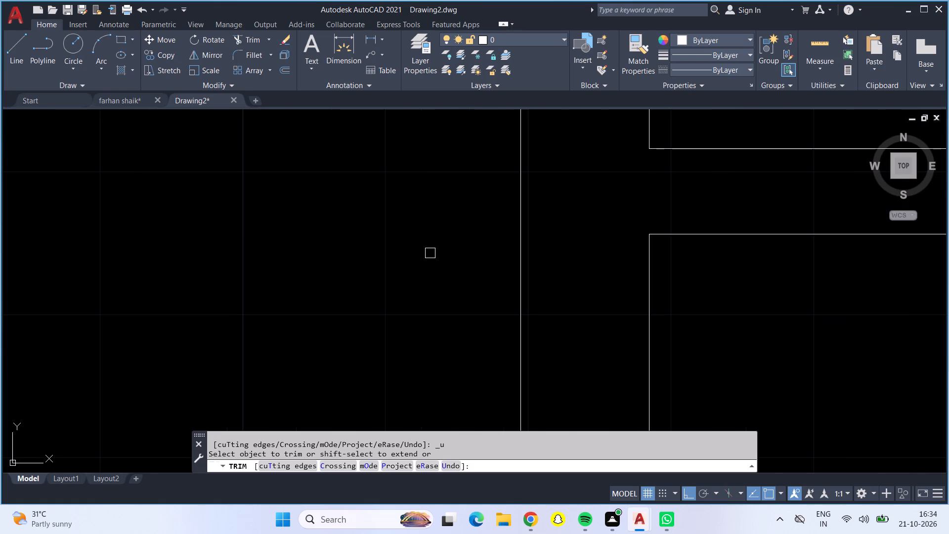
Trim the narrow room's vertical partition: its left line above the short partition, and both lines within and above the middle horizontal partition.
scroll(467, 251, "down", 3)
middle_click_drag(702, 279, 604, 294)
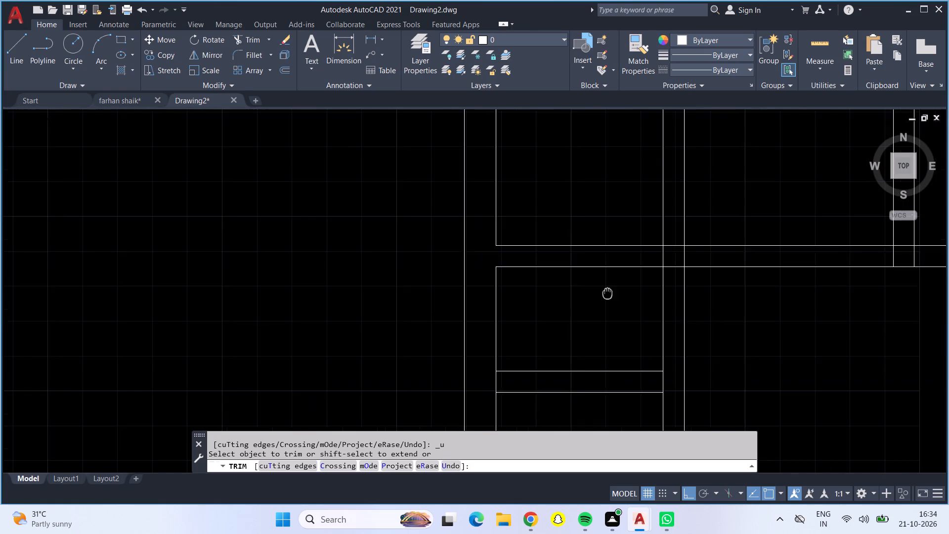
middle_click_drag(604, 294, 561, 296)
middle_click(587, 213)
scroll(587, 213, "down", 1)
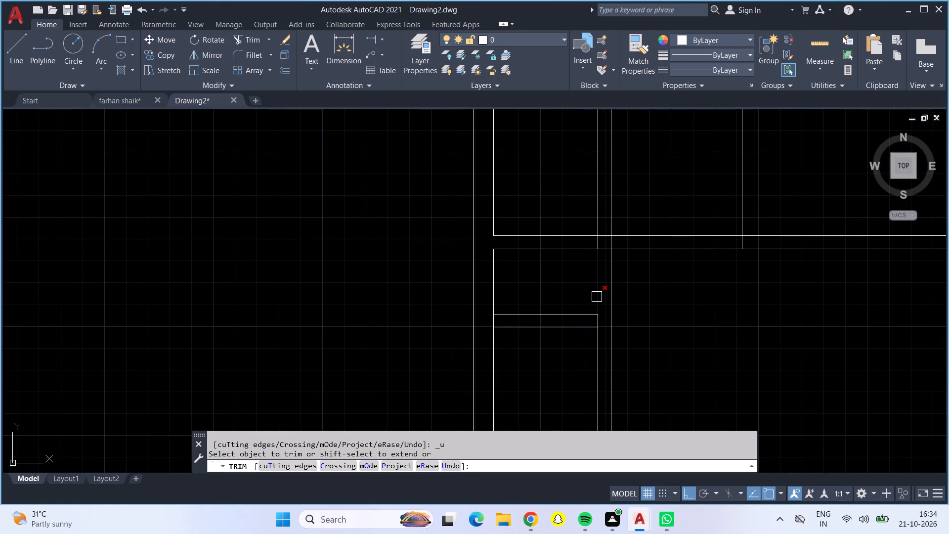
middle_click_drag(634, 308, 518, 287)
scroll(564, 291, "up", 1)
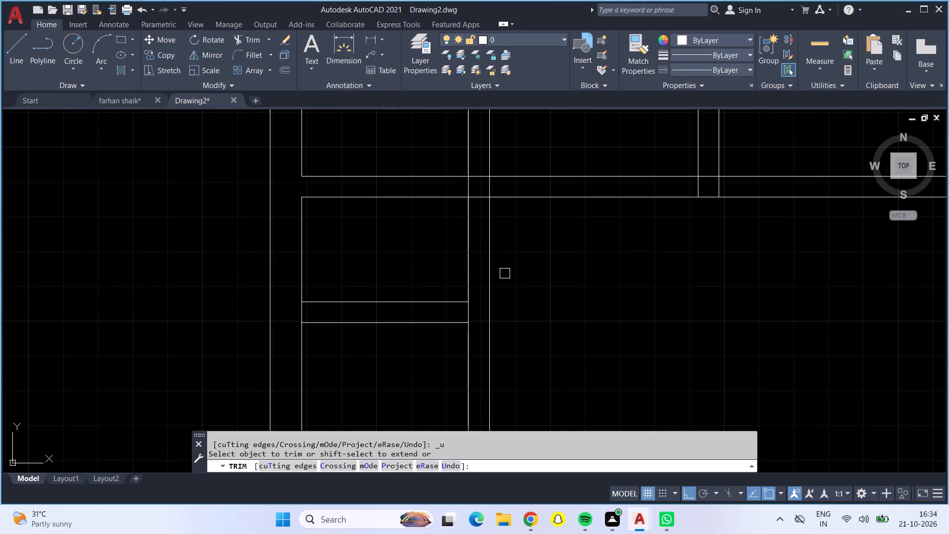
left_click(473, 242)
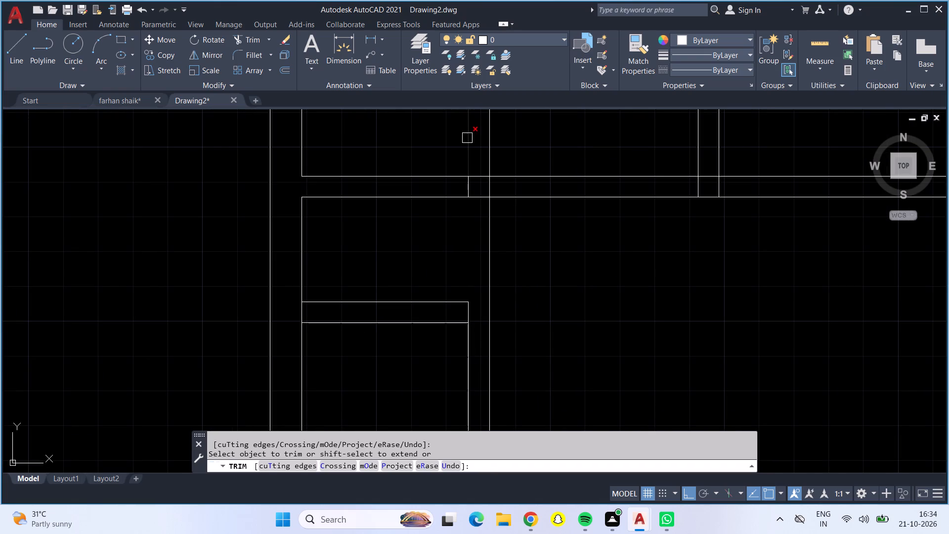
left_click_drag(467, 136, 522, 153)
left_click_drag(502, 146, 483, 138)
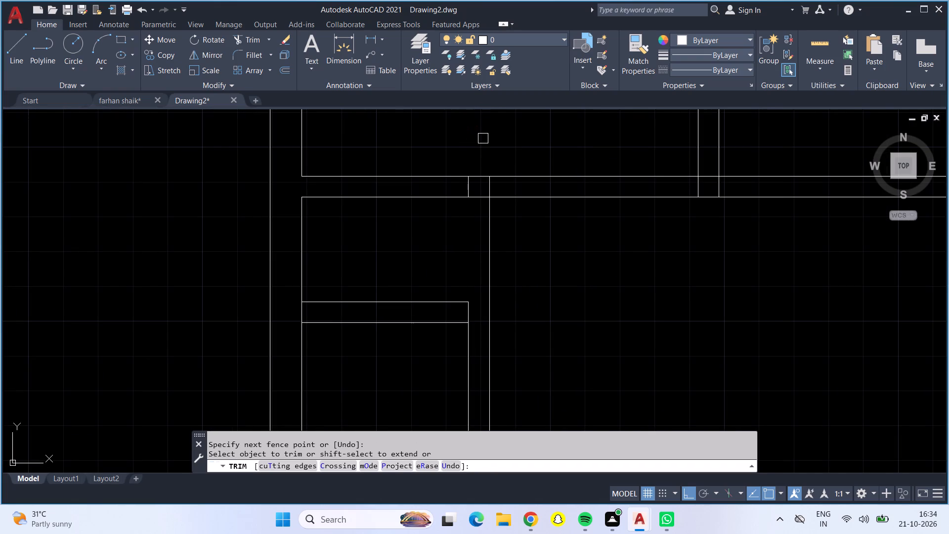
scroll(472, 191, "up", 2)
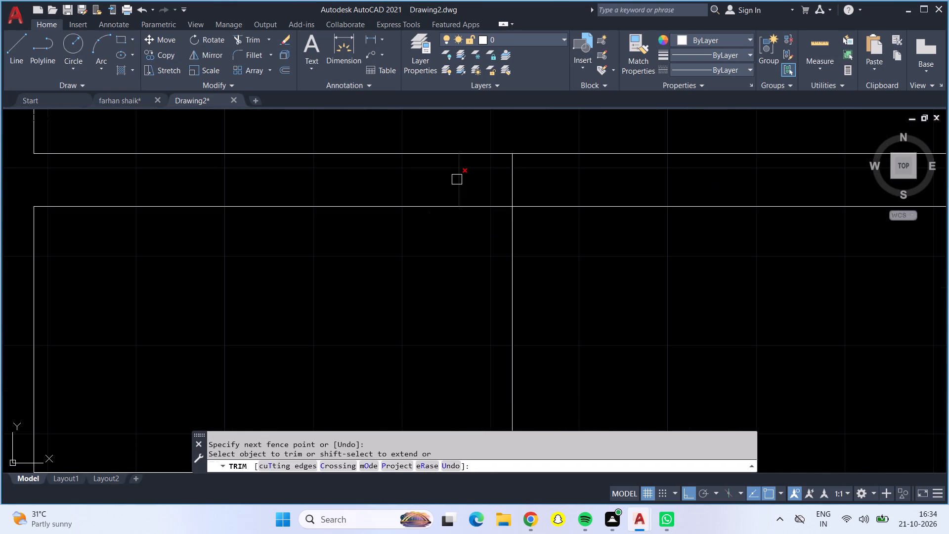
left_click(457, 179)
left_click_drag(461, 180, 551, 185)
Trim the middle partition's upper line and the upper vertical partition's two line ends to open their T-junction.
scroll(551, 185, "down", 2)
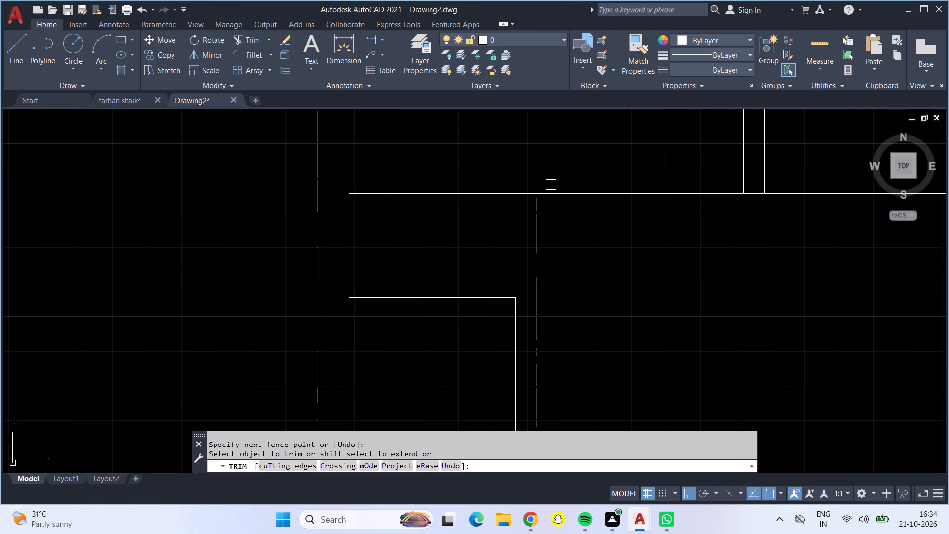
scroll(753, 178, "up", 2)
left_click(752, 167)
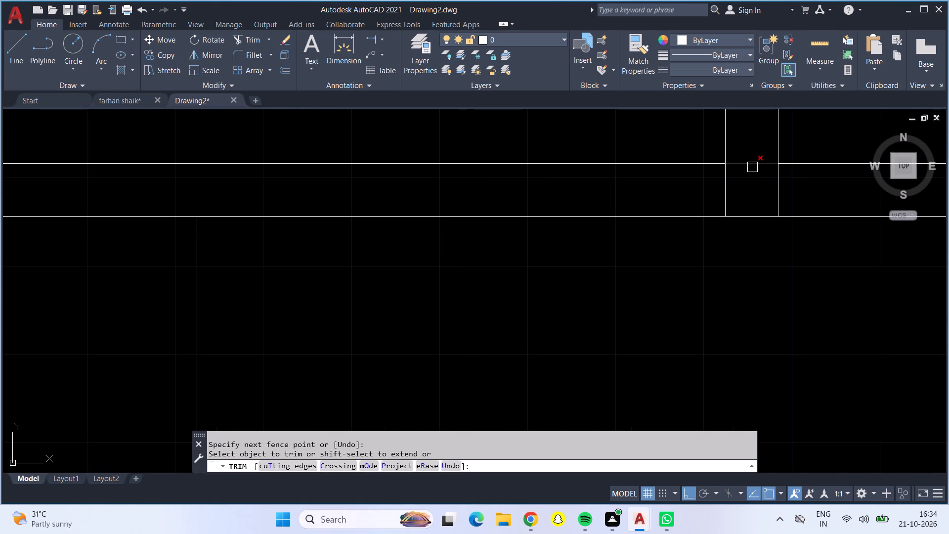
left_click(727, 185)
left_click(777, 185)
scroll(780, 186, "down", 2)
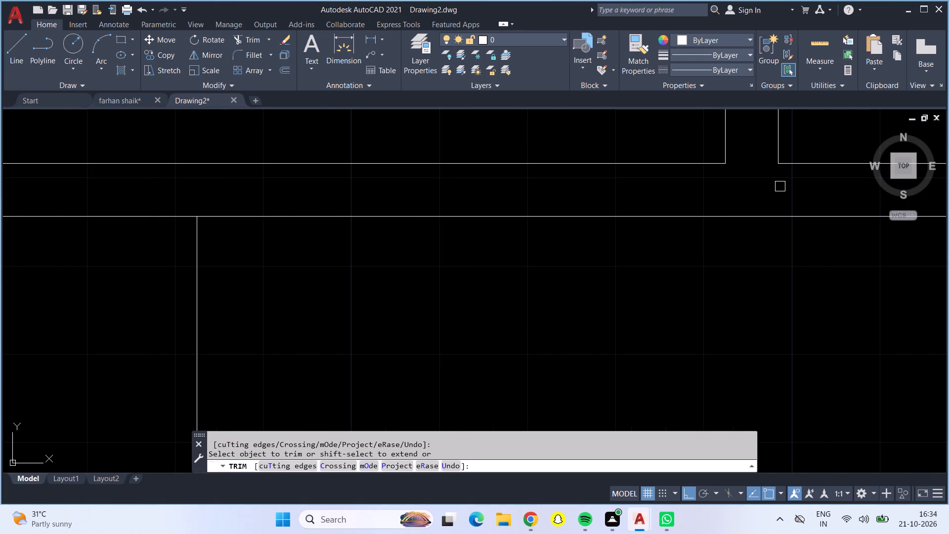
scroll(780, 186, "down", 2)
scroll(759, 244, "down", 1)
middle_click(744, 251)
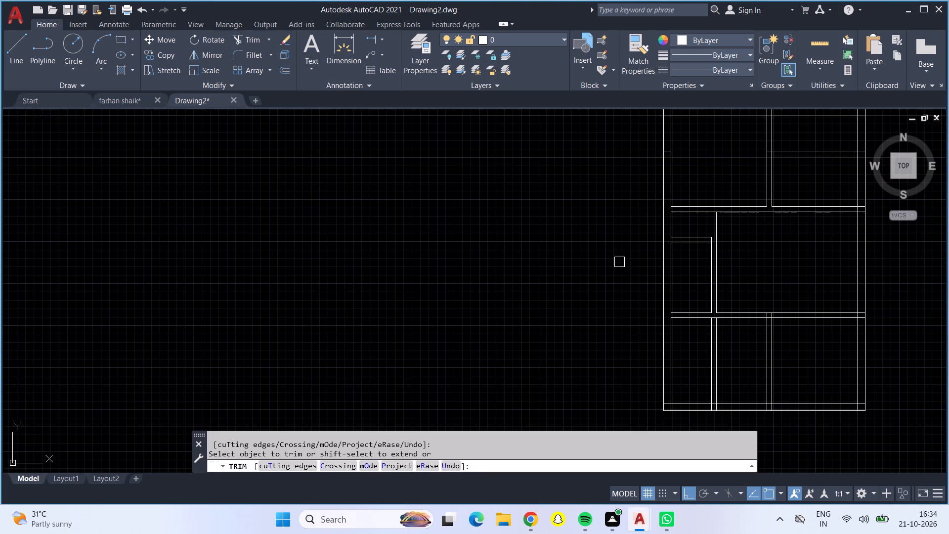
key("Escape")
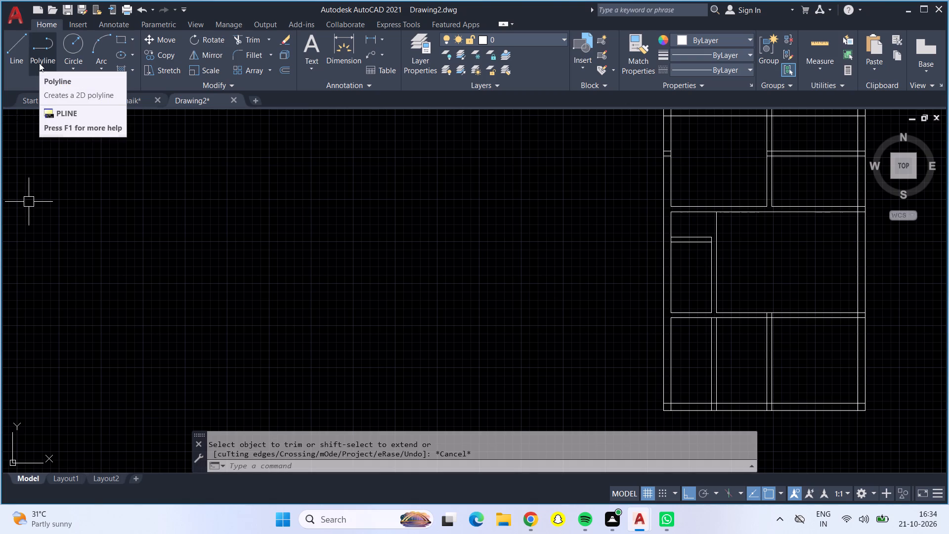
Draw a horizontal line from the short partition's upper corner to the right line of the adjoining vertical partition.
left_click(23, 34)
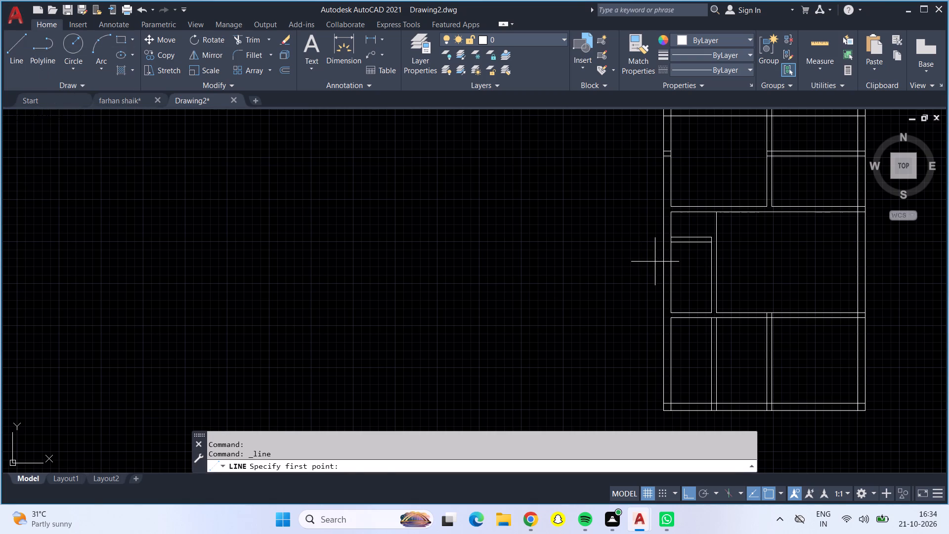
scroll(718, 242, "up", 3)
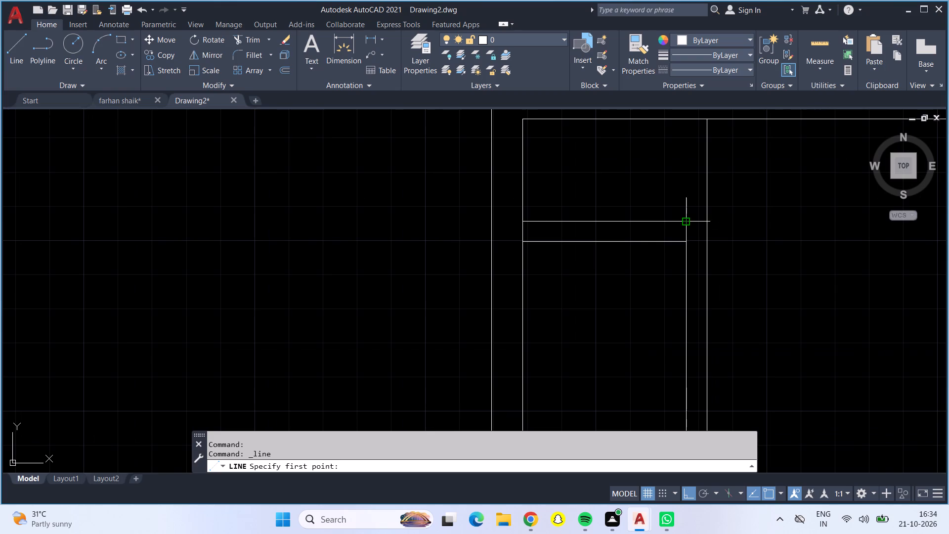
left_click(683, 221)
left_click(704, 222)
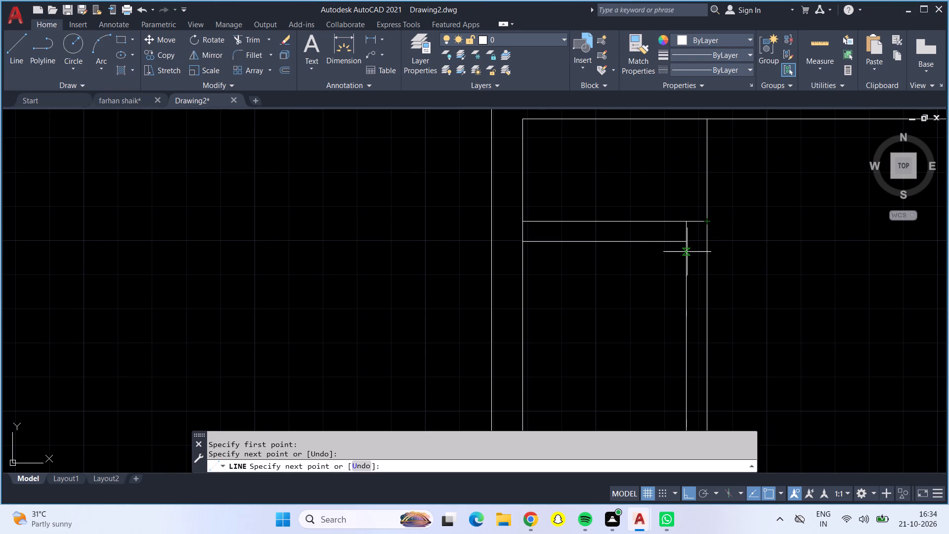
key("Return")
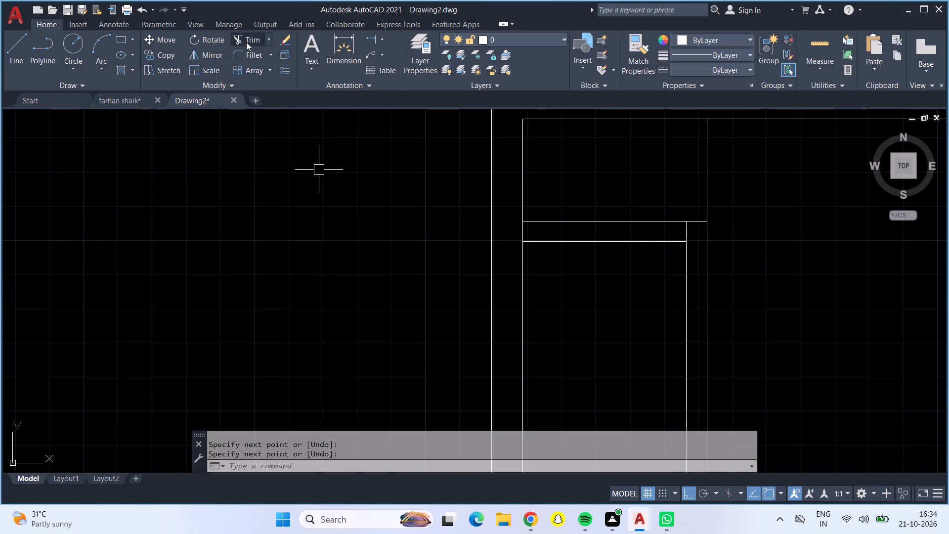
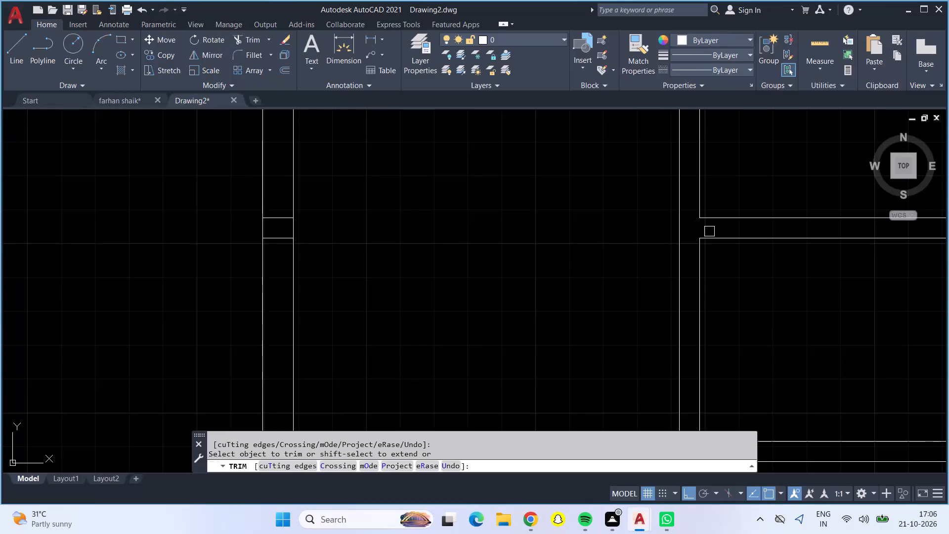
Trim both lines of the vertical partition above the upper horizontal line, and the piece of that horizontal line between them.
scroll(691, 126, "up", 1)
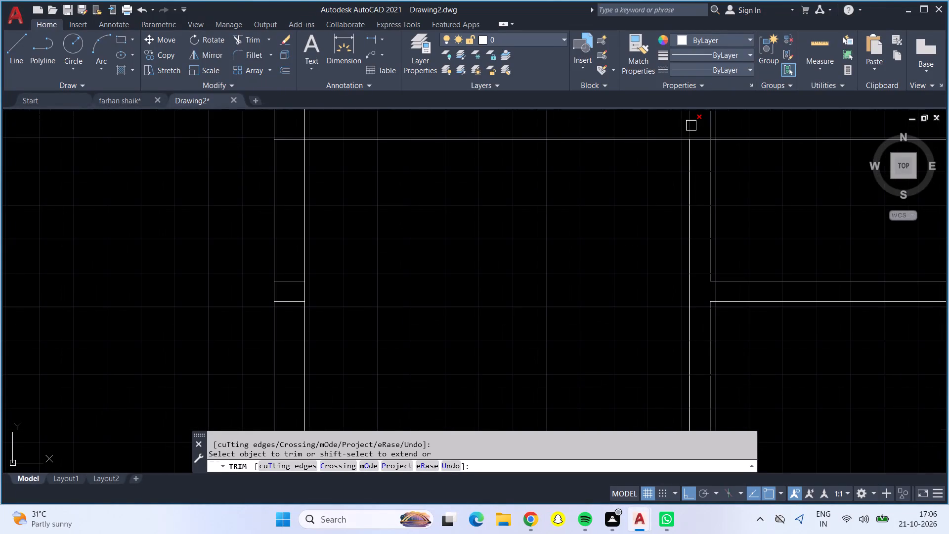
left_click(691, 126)
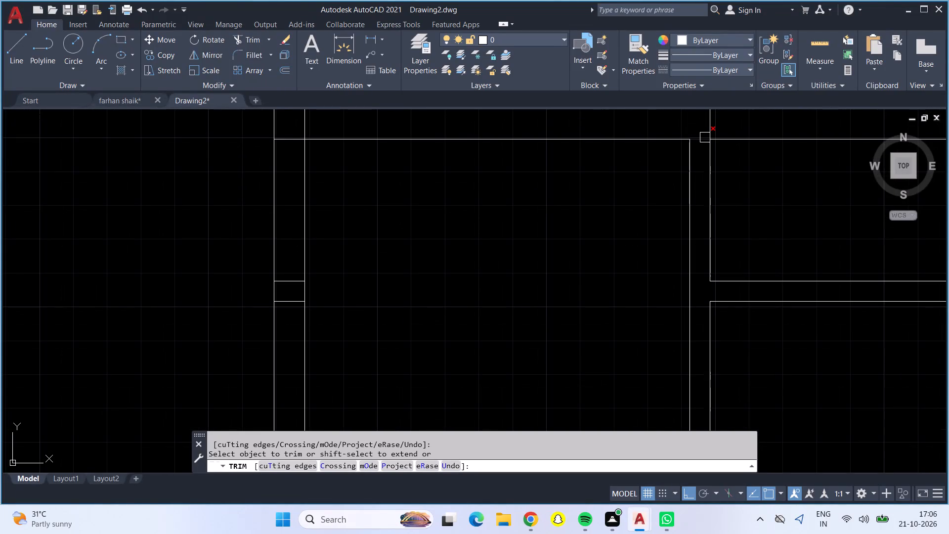
left_click(705, 137)
left_click(708, 130)
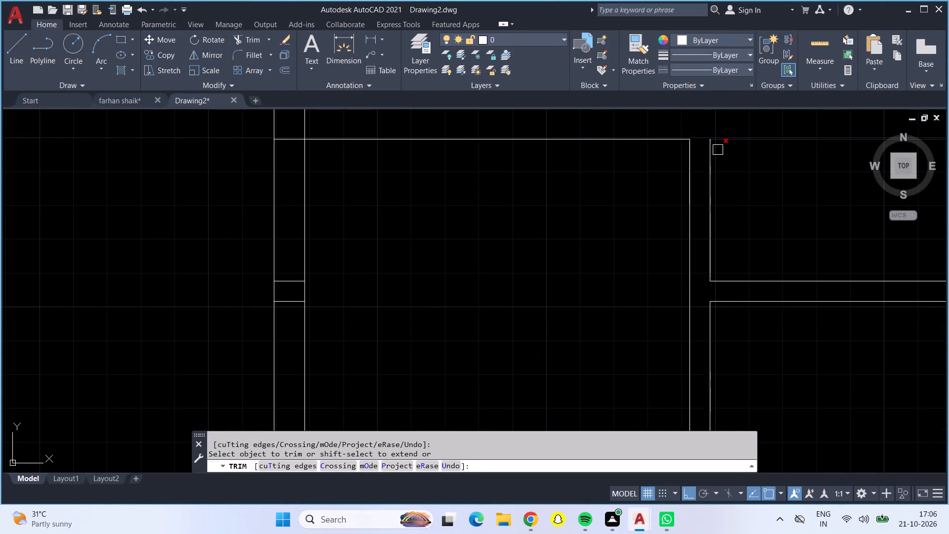
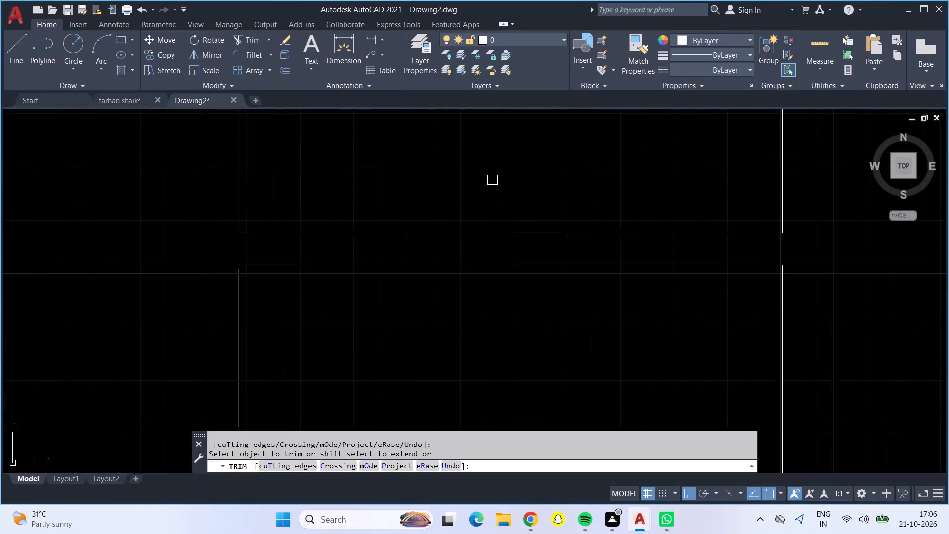
Trim the crossing lines where the horizontal partition below the upper rooms meets the plan's right outer wall.
scroll(492, 180, "down", 2)
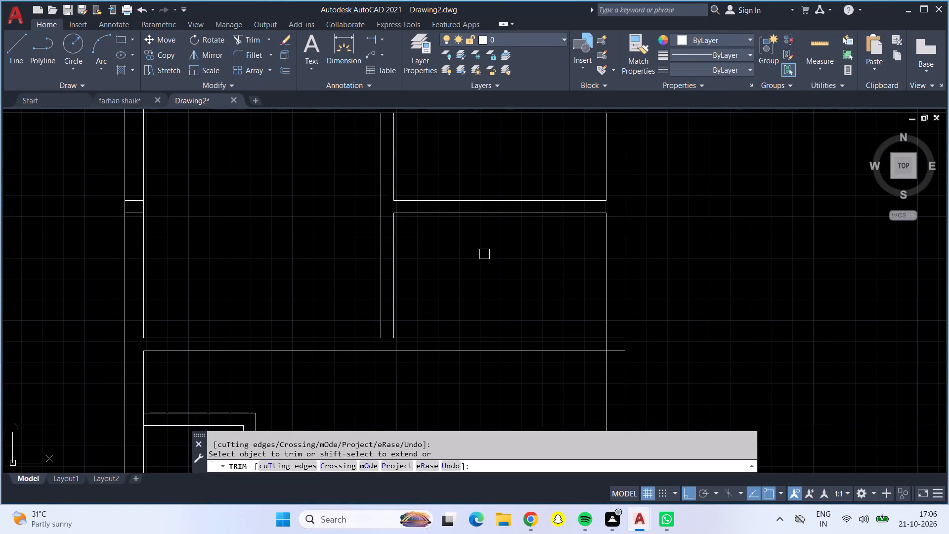
scroll(602, 346, "up", 3)
left_click(614, 344)
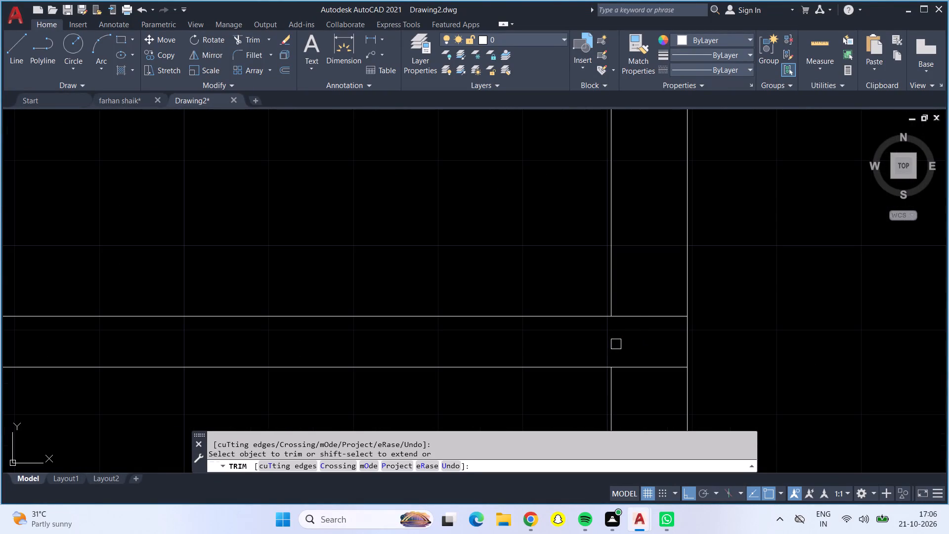
left_click(636, 317)
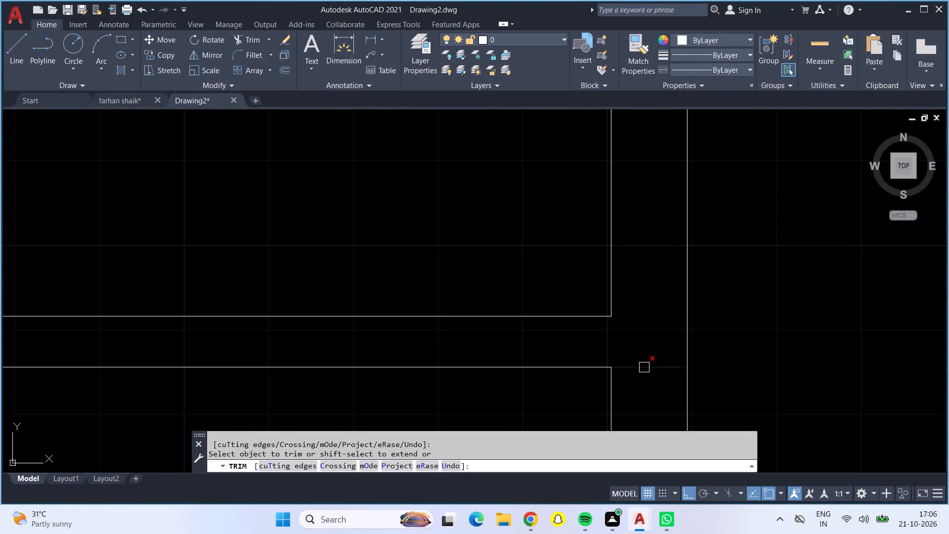
left_click(644, 367)
Trim the inner wall line overshoots at the plan's top-left corner and the two short partition lines crossing the left outer wall.
scroll(646, 367, "down", 4)
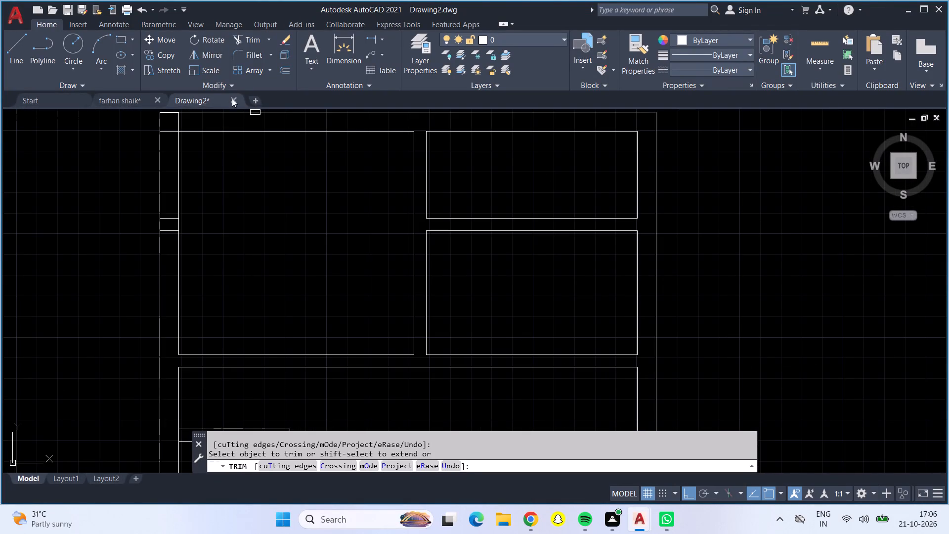
scroll(159, 130, "up", 2)
left_click(185, 131)
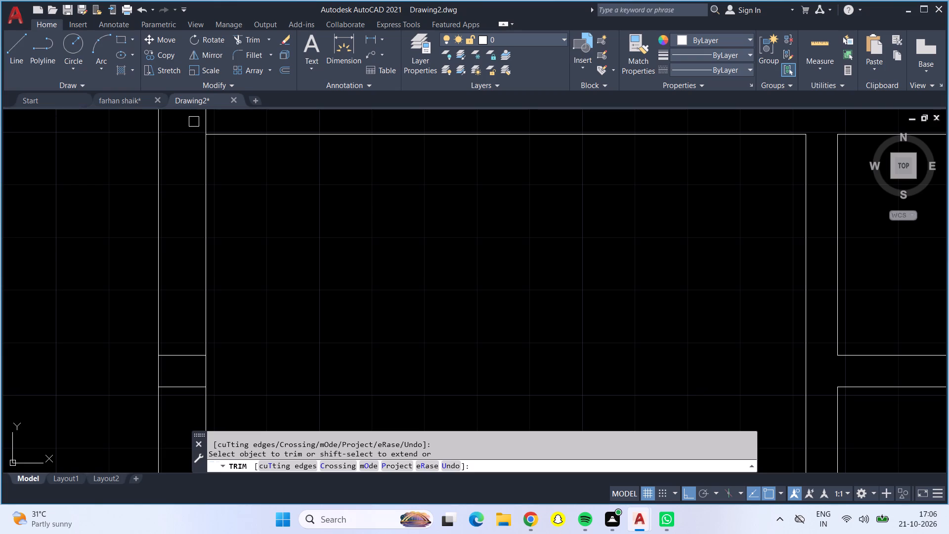
left_click(207, 114)
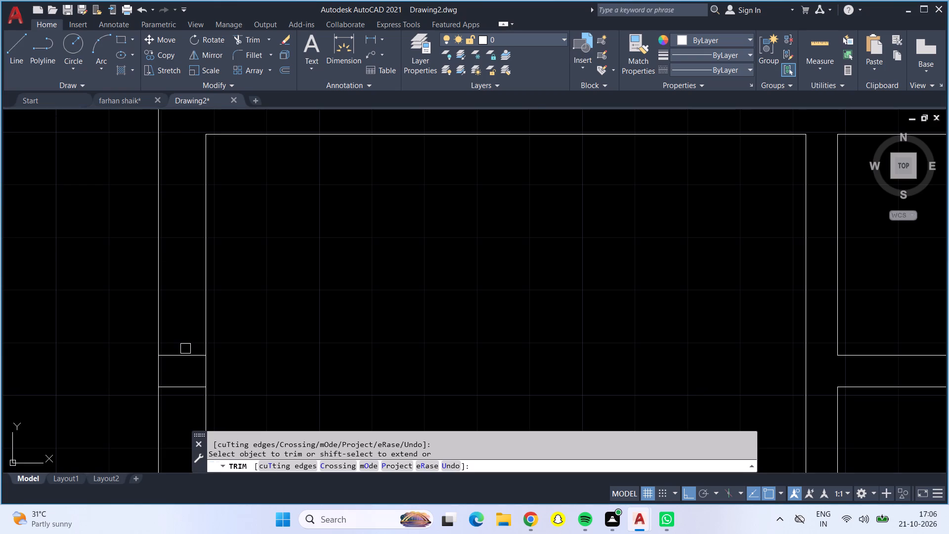
left_click(185, 352)
left_click(183, 386)
Trim both lines of the left vertical partition between the lower horizontal partition and the bottom outer wall.
scroll(207, 369, "down", 1)
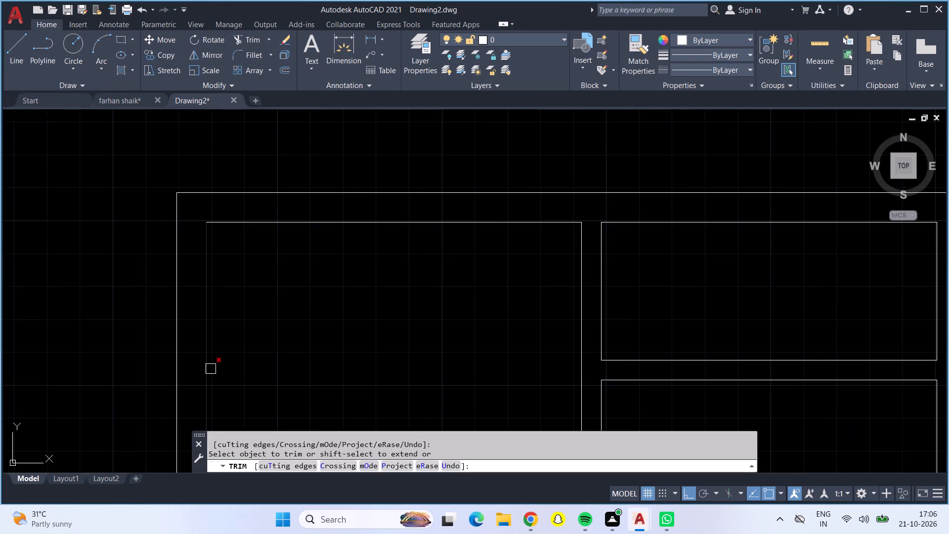
scroll(269, 360, "down", 1)
middle_click(269, 360)
scroll(279, 341, "down", 1)
middle_click(280, 341)
scroll(341, 241, "down", 1)
middle_click_drag(341, 241, 339, 212)
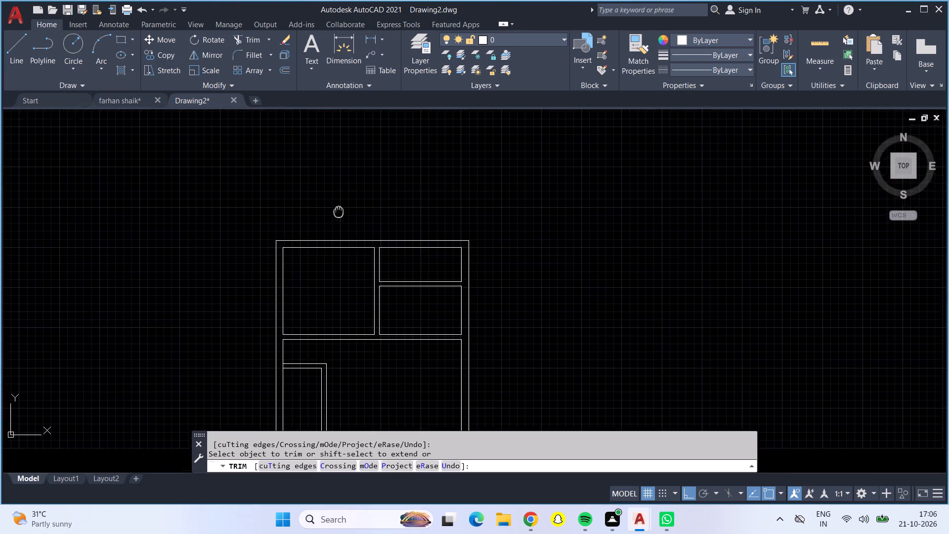
middle_click_drag(339, 212, 339, 131)
scroll(379, 338, "down", 1)
middle_click_drag(379, 337, 379, 260)
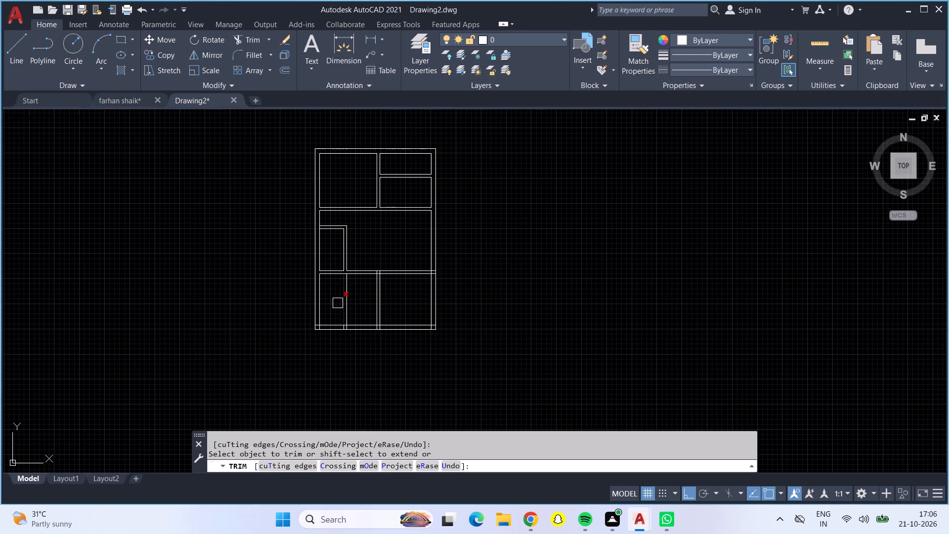
scroll(337, 303, "up", 3)
scroll(366, 281, "down", 1)
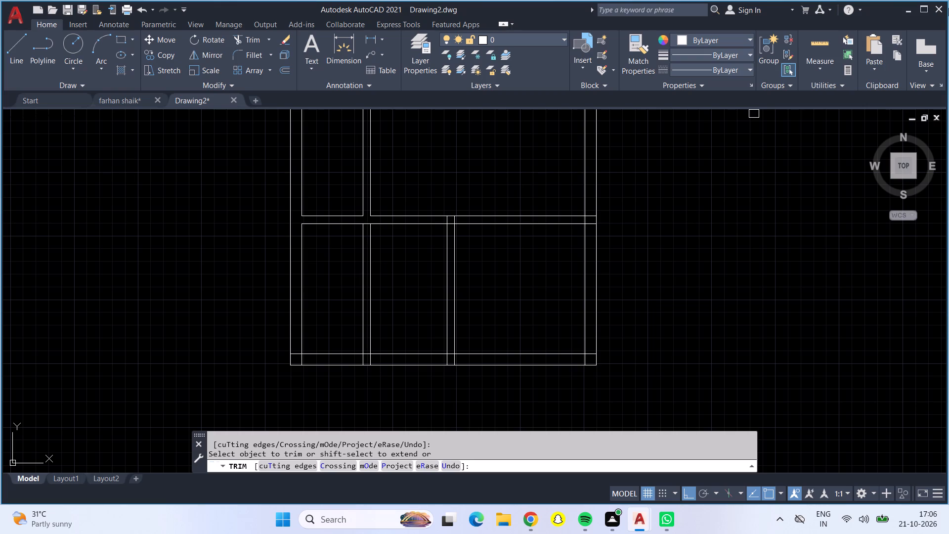
left_click(362, 271)
left_click(366, 271)
Trim the lower horizontal partition's junctions with the bottom rooms' central vertical partition and with the right outer wall.
scroll(443, 220, "up", 2)
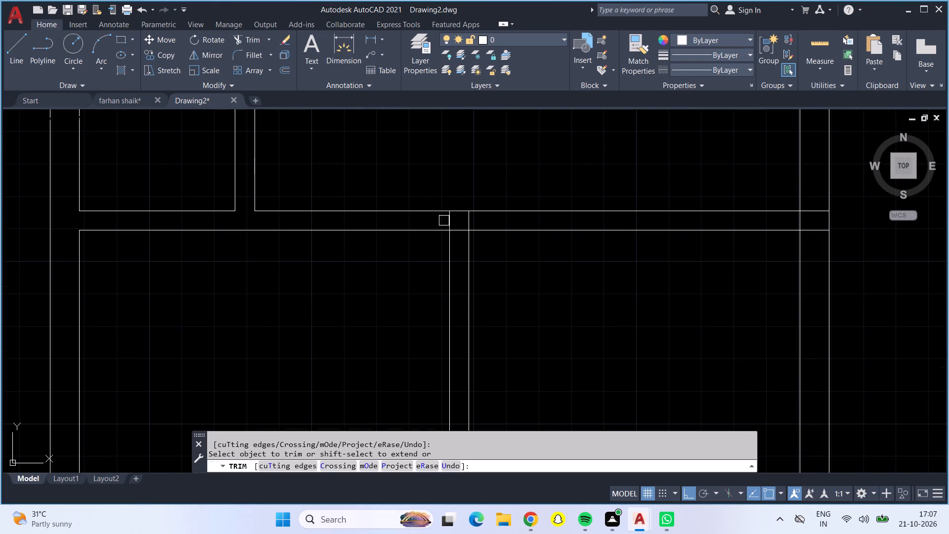
left_click(450, 222)
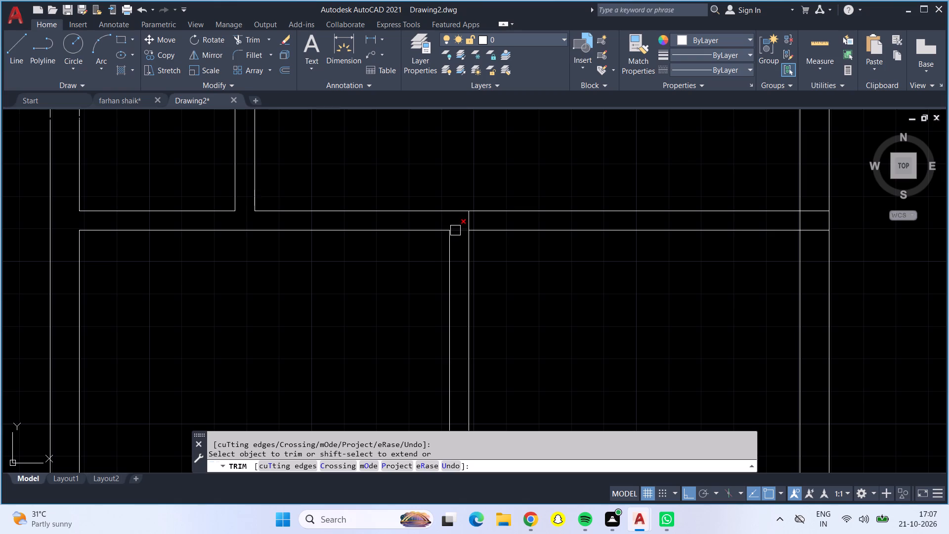
left_click(461, 234)
left_click(465, 220)
left_click(802, 218)
left_click(812, 210)
left_click(814, 228)
Trim the central vertical partition's junction with the bottom outer wall and the two leftover short partition lines inside that wall.
scroll(530, 293, "down", 1)
middle_click_drag(543, 326, 543, 257)
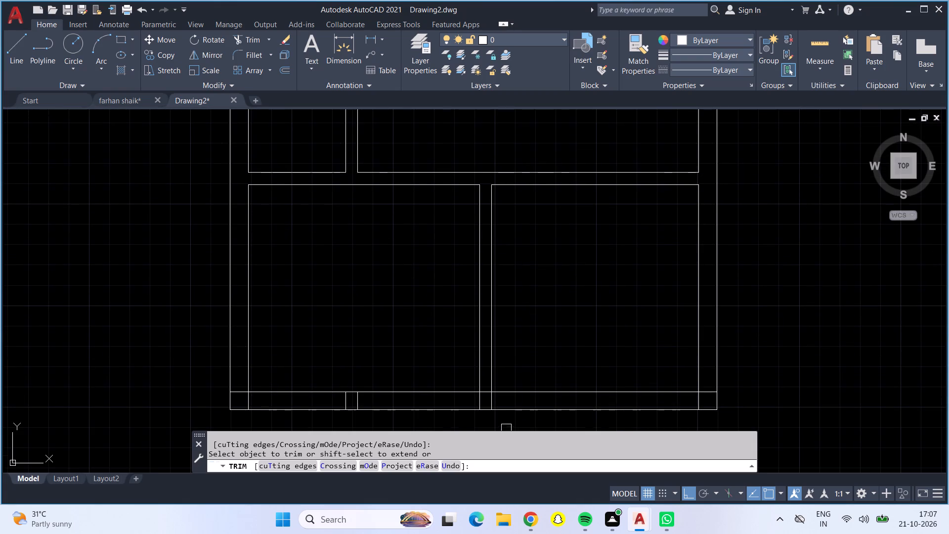
scroll(484, 408, "up", 2)
left_click(464, 381)
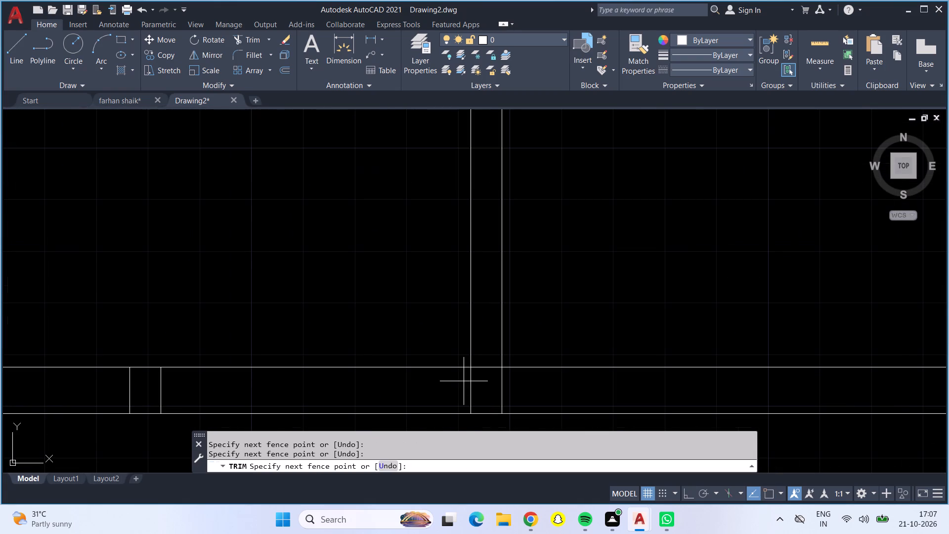
left_click(508, 388)
left_click(484, 371)
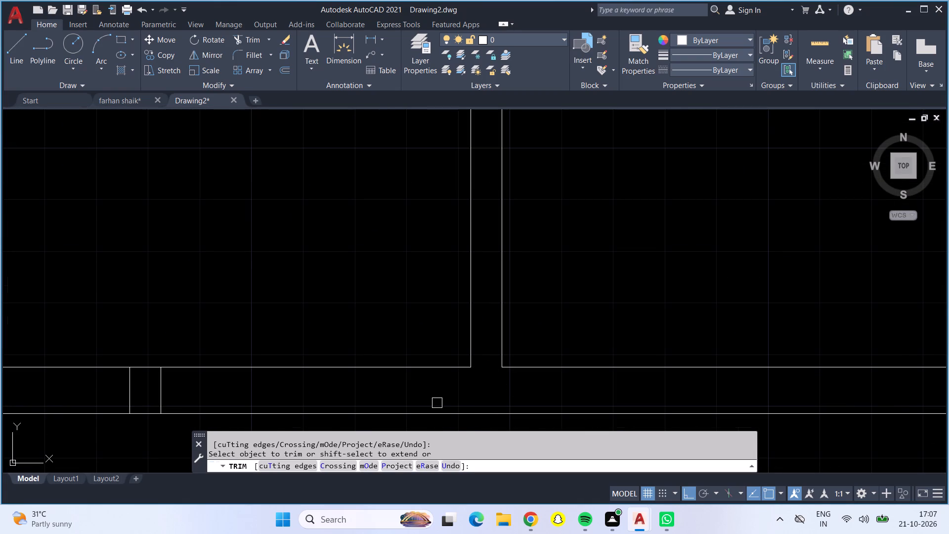
left_click_drag(120, 392, 147, 389)
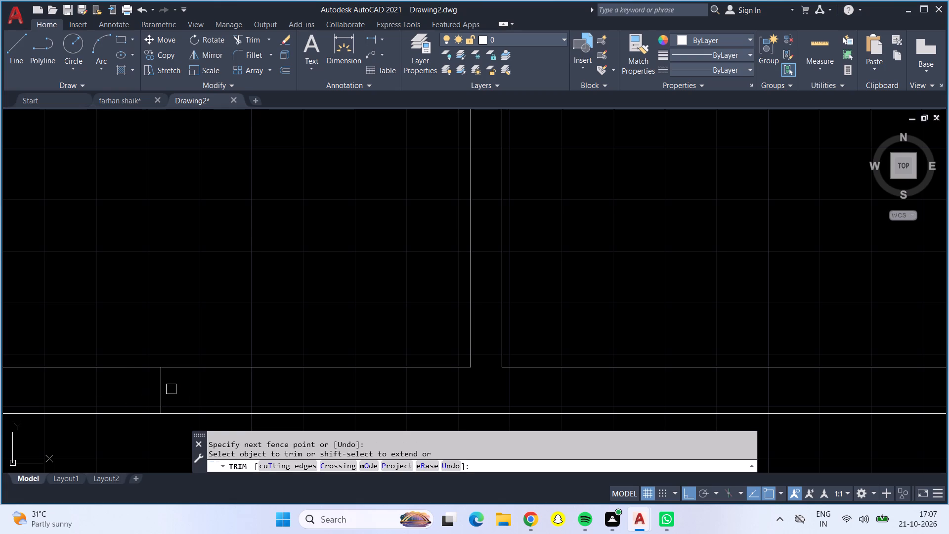
left_click(158, 384)
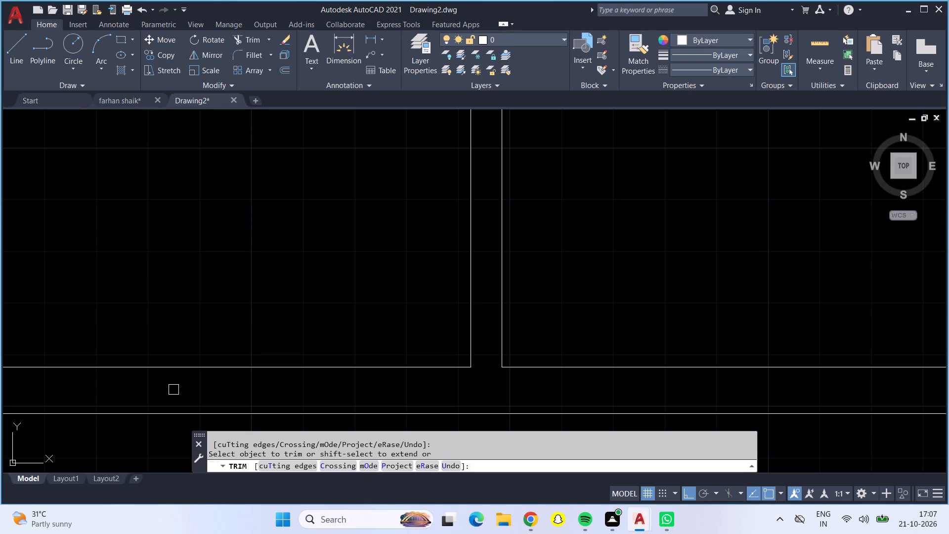
Trim the inner wall lines that overshoot into the outer wall at the plan's bottom-left and bottom-right corners.
scroll(355, 360, "down", 1)
middle_click_drag(354, 313, 380, 312)
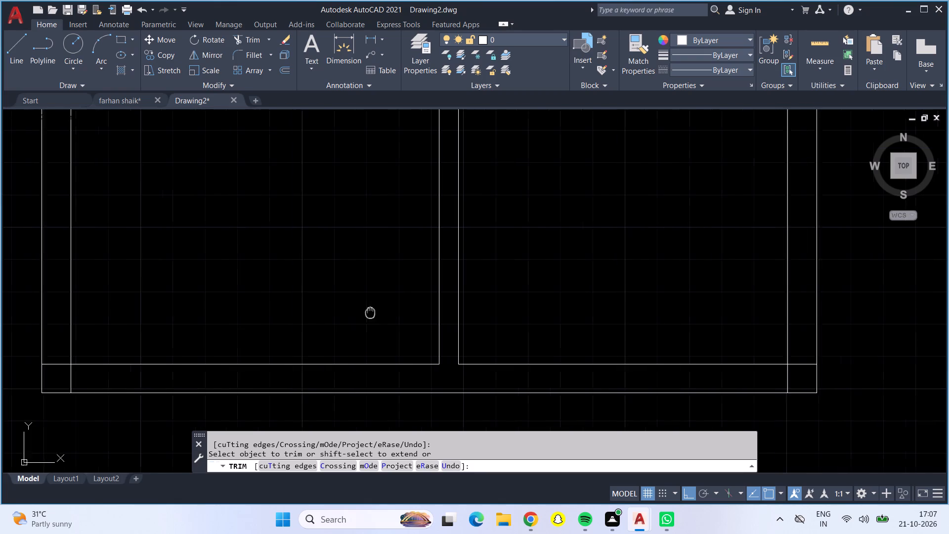
middle_click_drag(380, 312, 469, 310)
scroll(149, 367, "up", 1)
left_click(161, 359)
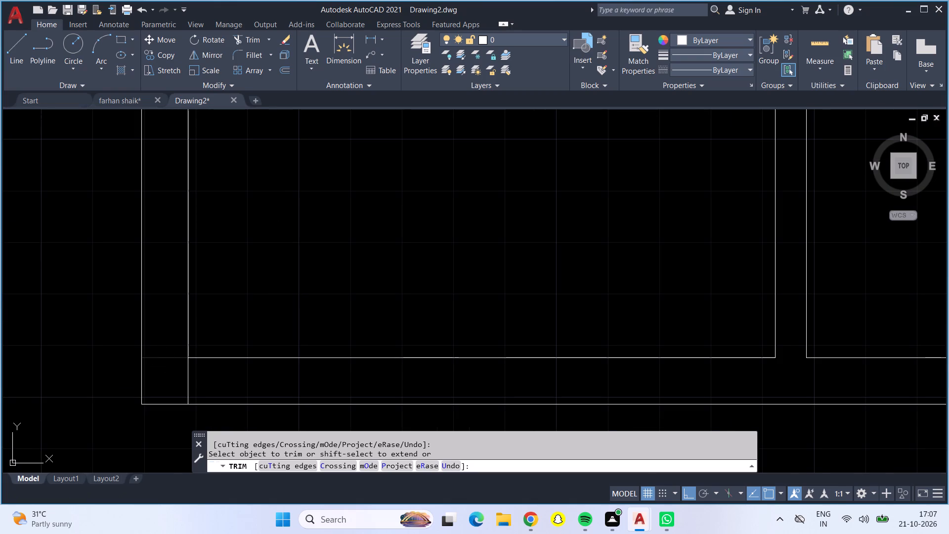
left_click(189, 381)
scroll(189, 381, "down", 2)
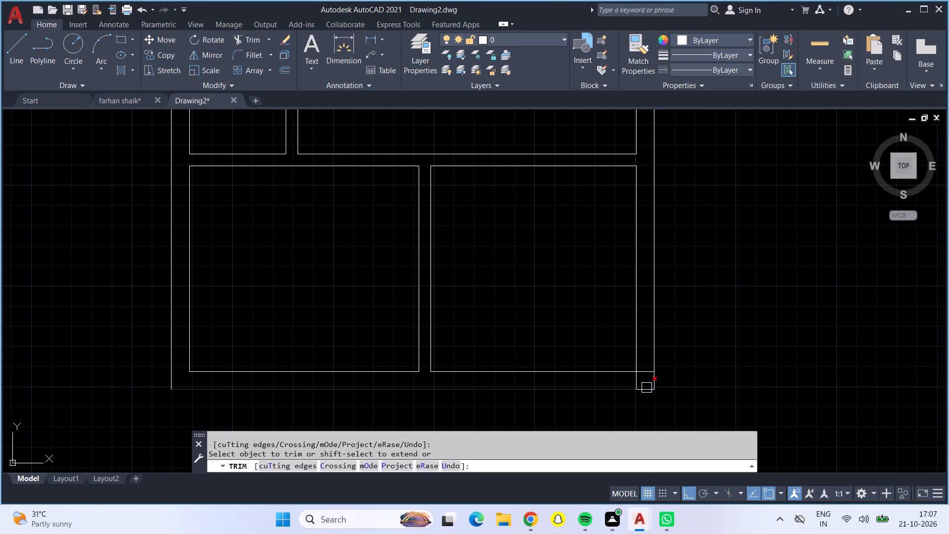
scroll(643, 383, "up", 4)
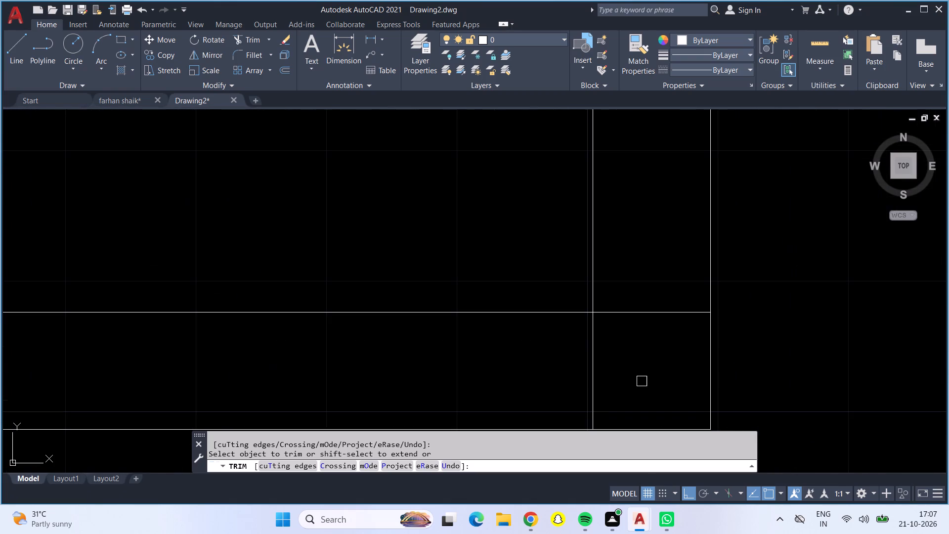
left_click(592, 350)
left_click(620, 310)
Inspect the wall junctions across the whole floor plan and end the Trim command.
scroll(620, 310, "down", 3)
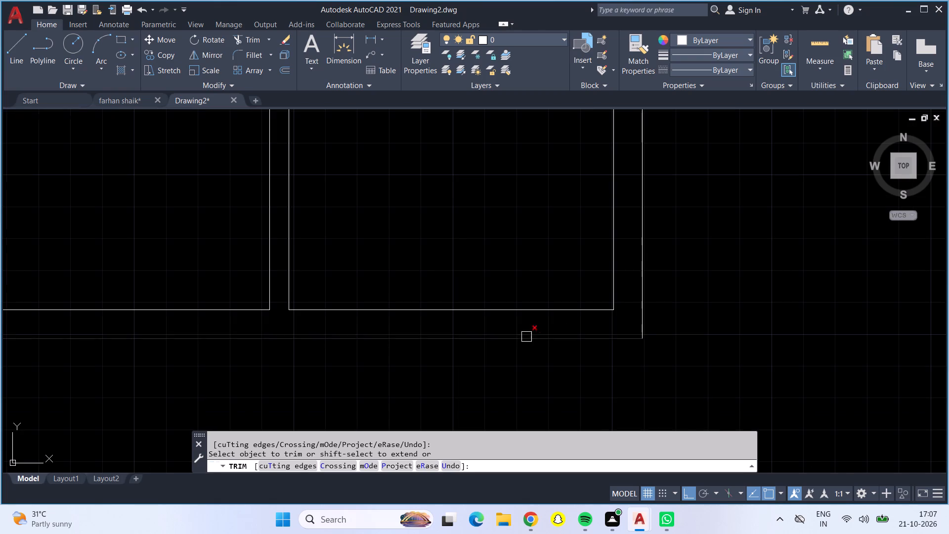
scroll(509, 271, "down", 1)
middle_click_drag(514, 191, 621, 325)
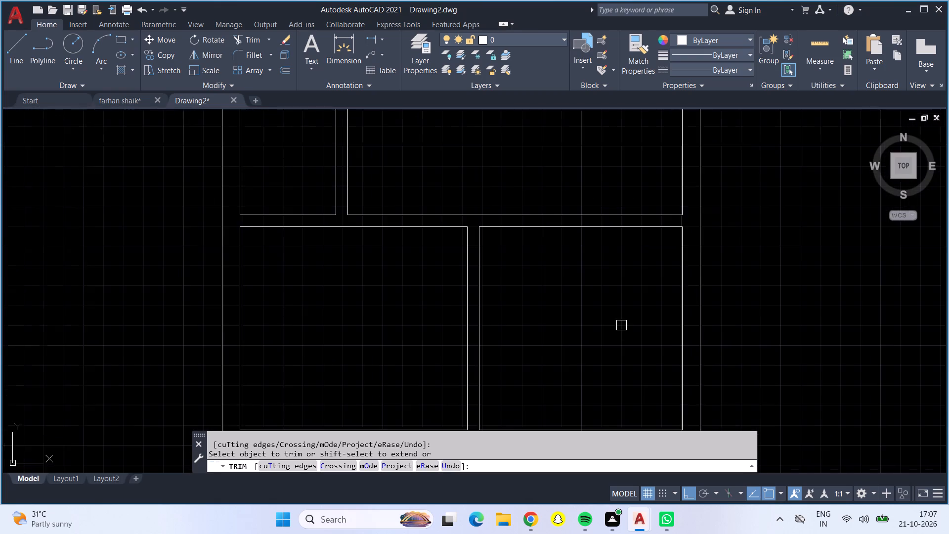
scroll(621, 325, "down", 2)
middle_click_drag(617, 323, 603, 327)
middle_click_drag(599, 310, 599, 343)
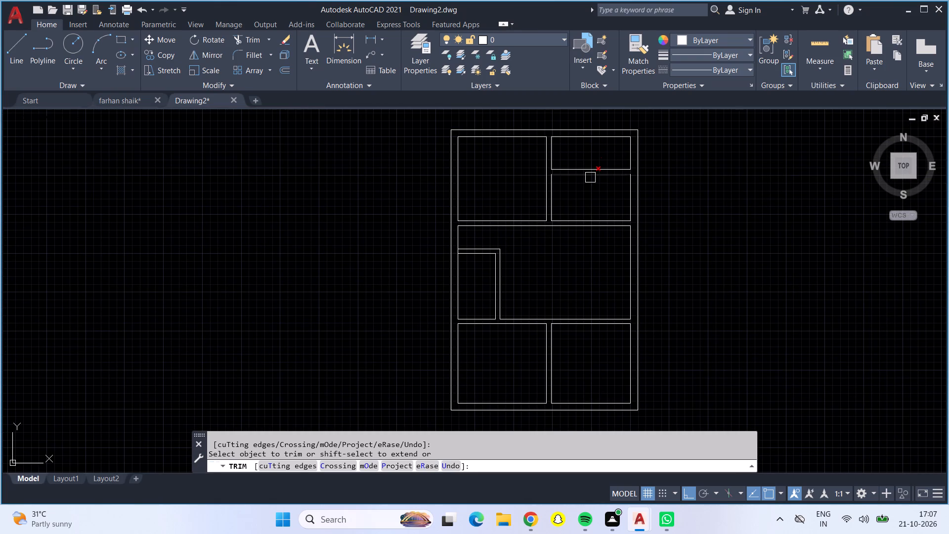
middle_click_drag(563, 276, 488, 268)
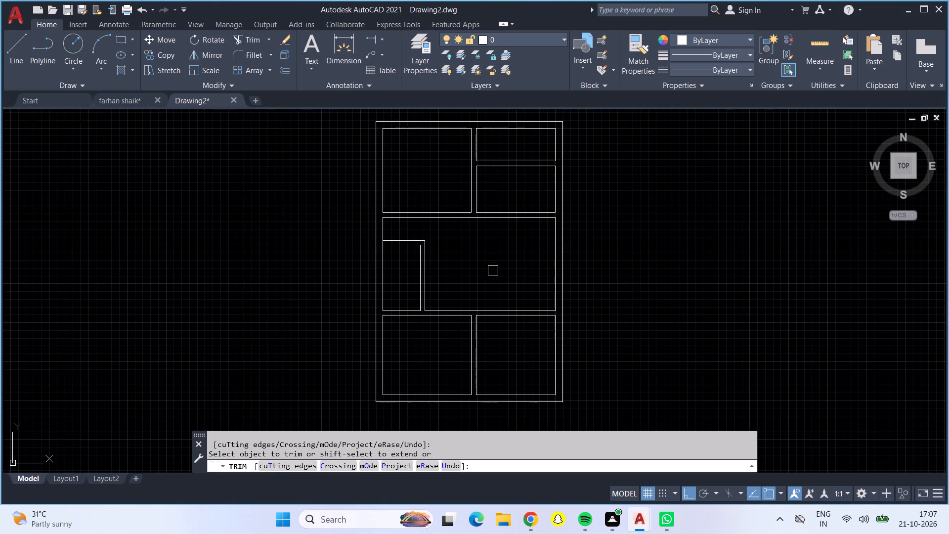
scroll(512, 246, "up", 2)
middle_click_drag(518, 245, 527, 334)
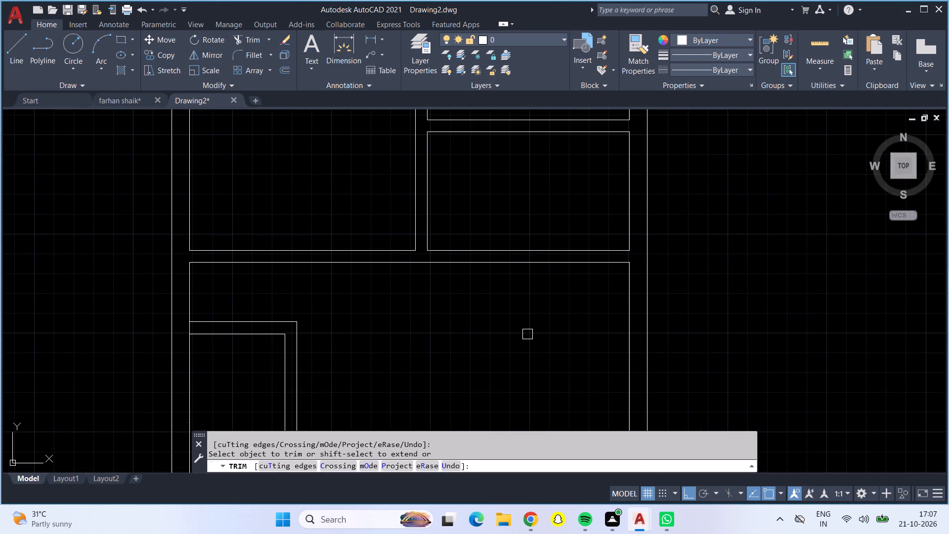
scroll(527, 334, "up", 1)
scroll(531, 322, "down", 1)
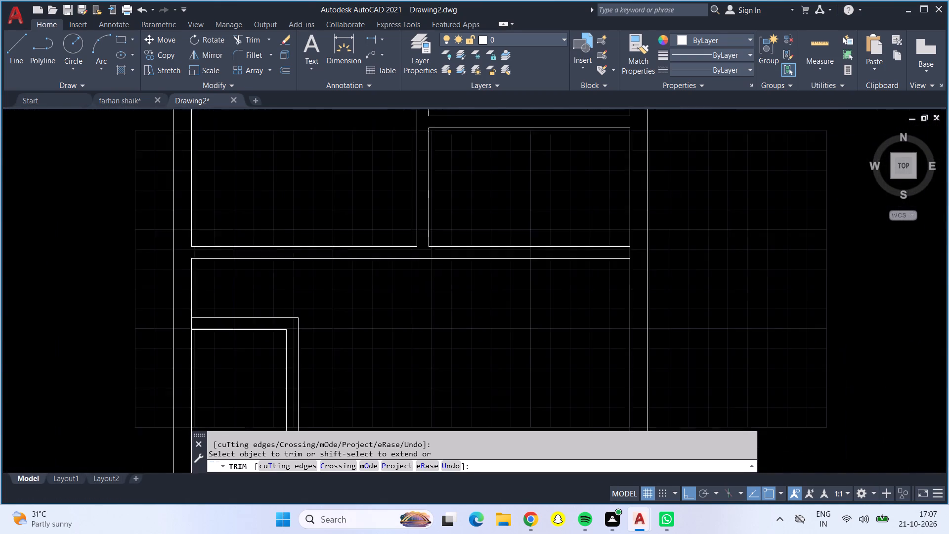
scroll(531, 322, "down", 1)
middle_click_drag(531, 322, 525, 386)
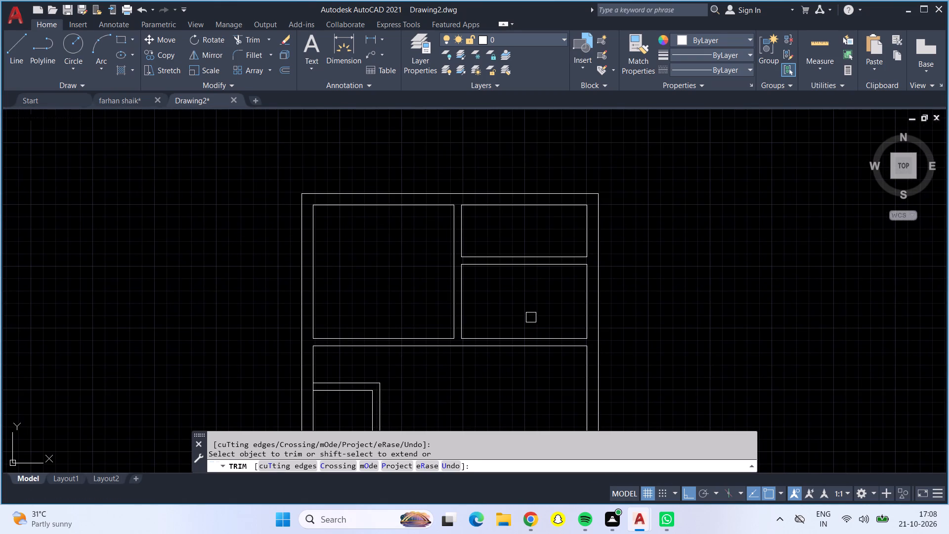
scroll(531, 309, "up", 2)
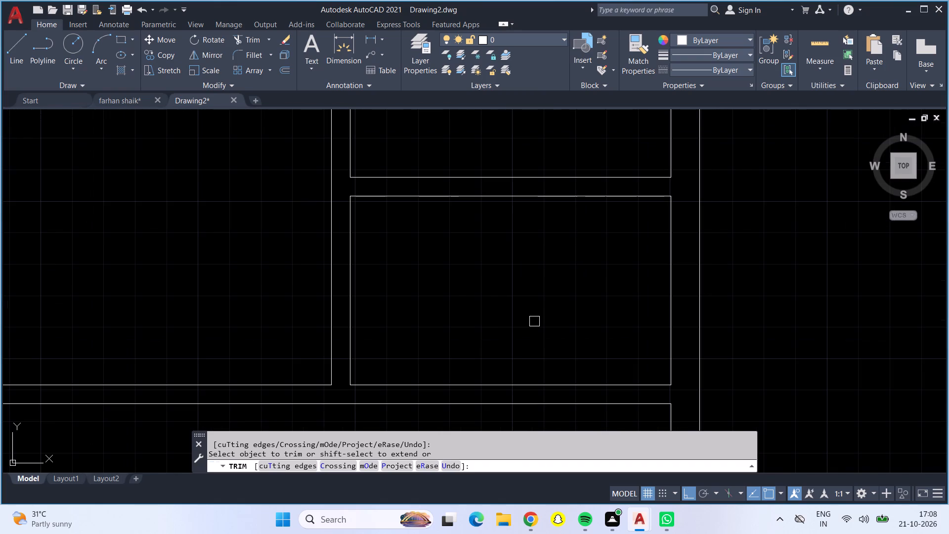
key("Escape")
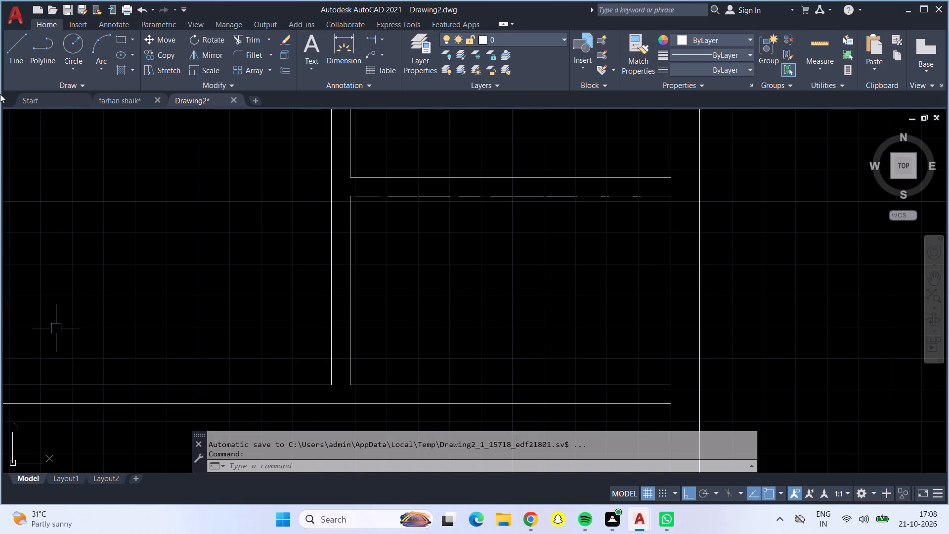
Outline a 4' wide opening (3' plus 1') across the partition below the right-hand middle room, starting 6" from that room's lower-left corner.
left_click(9, 37)
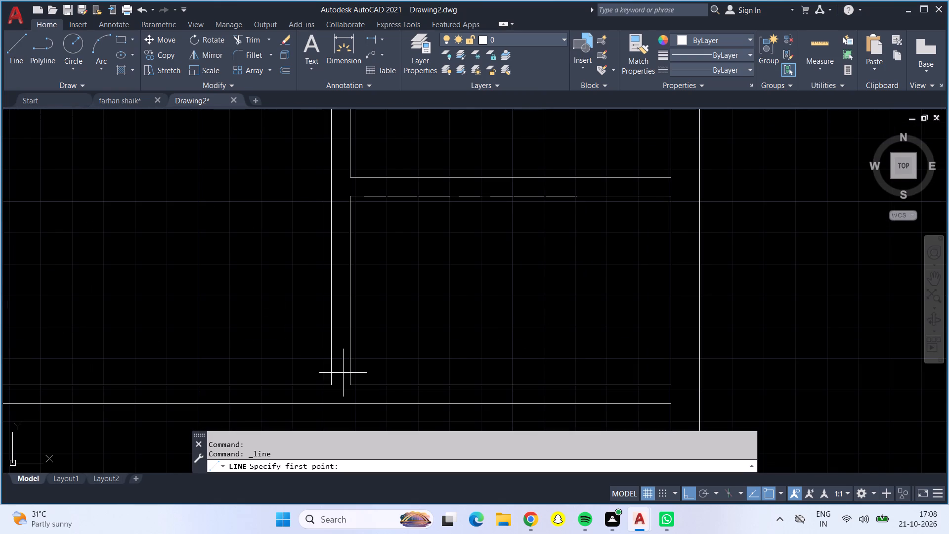
left_click(350, 384)
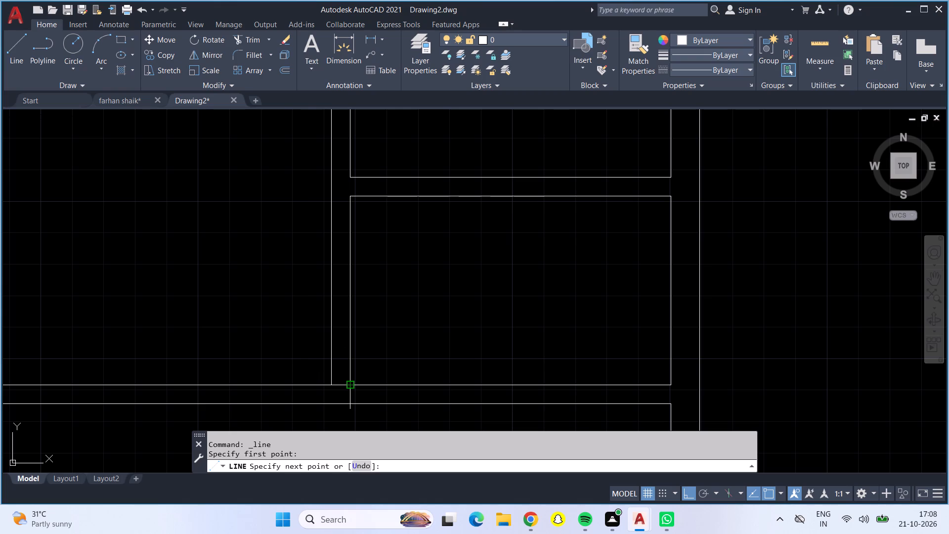
key("6")
key("shift+quotedbl")
key("Return")
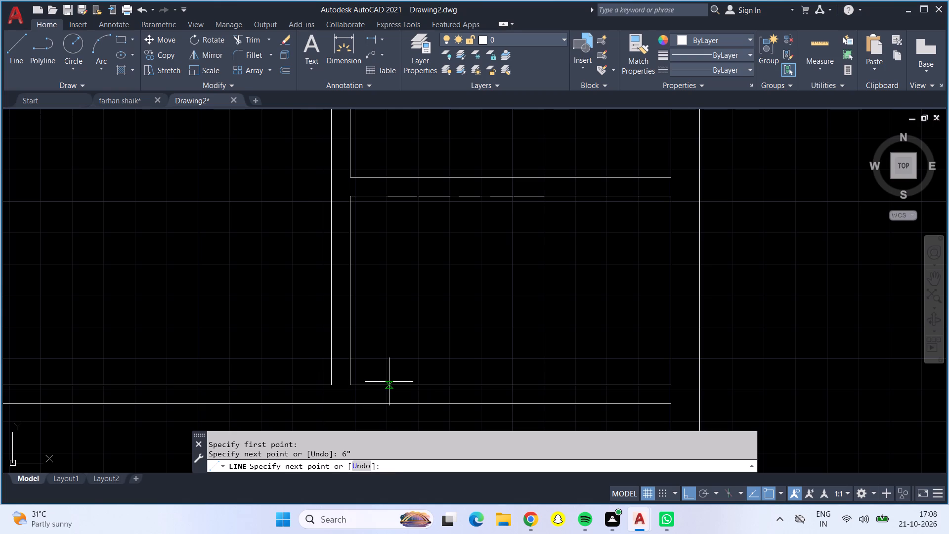
left_click(368, 406)
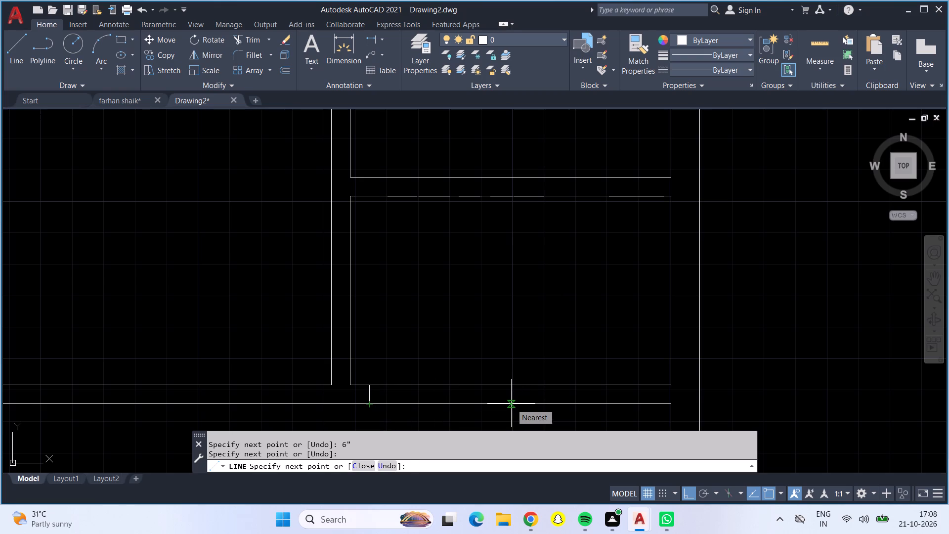
type("3'")
key("Return")
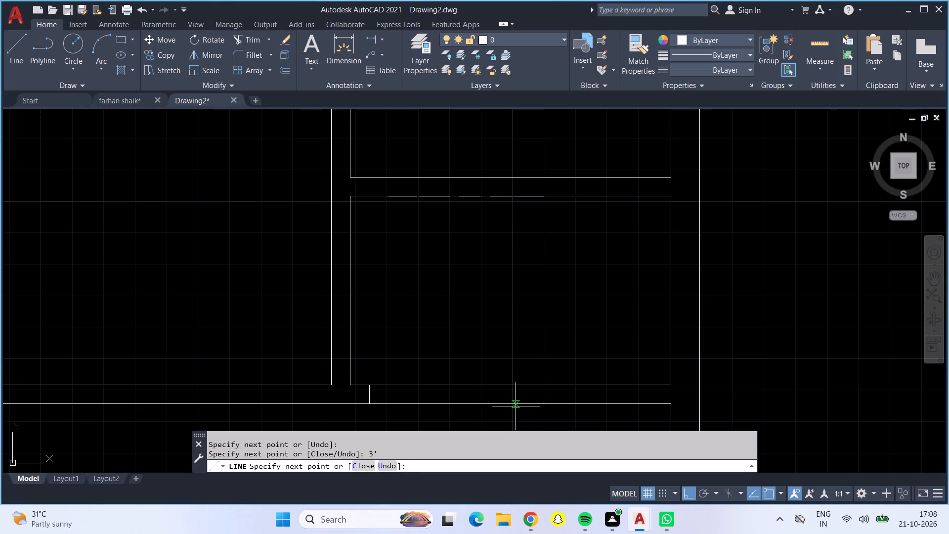
type("1'")
key("Return")
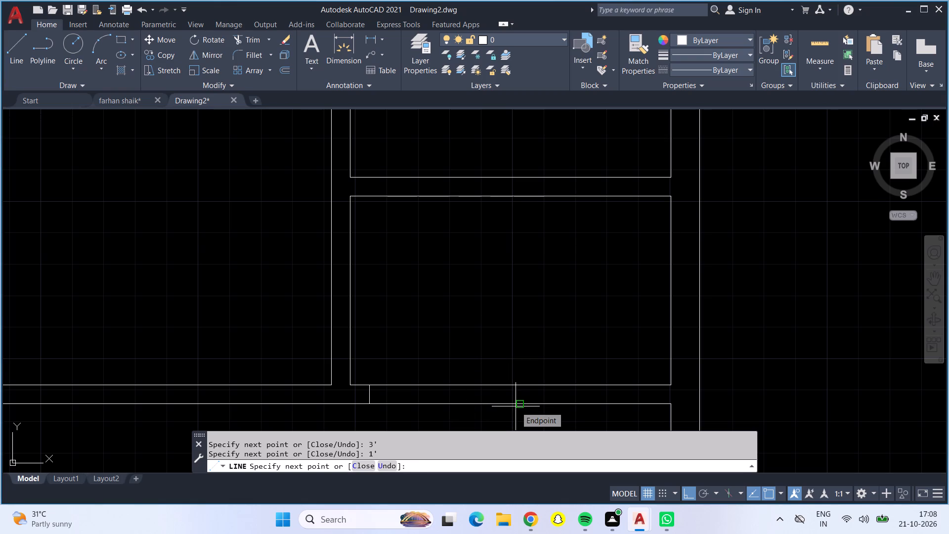
left_click(519, 382)
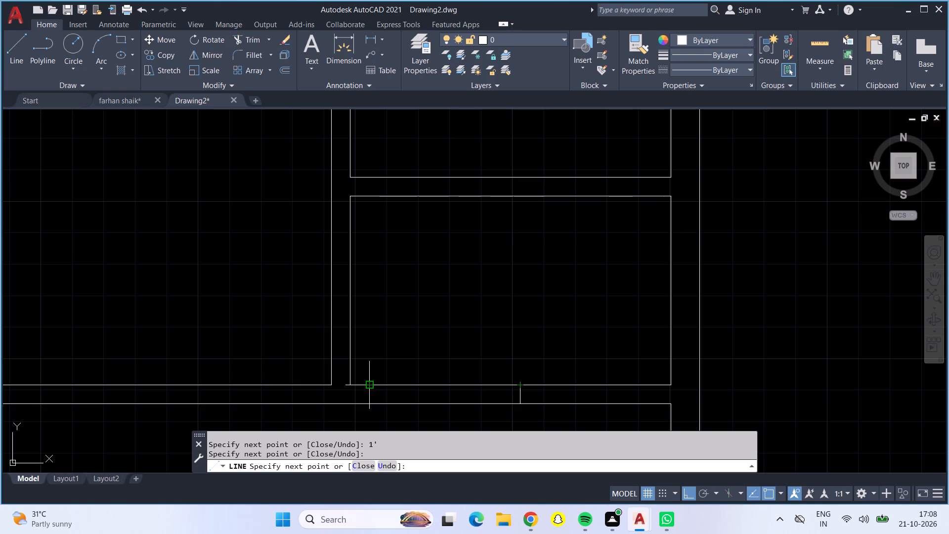
left_click(368, 385)
key("Return")
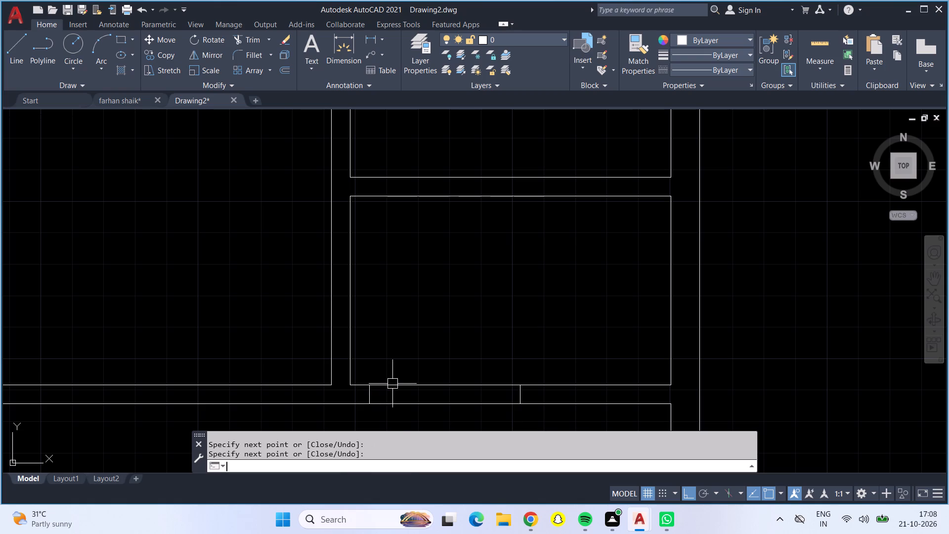
Trim both partition lines between the jambs of the 4' opening below the right-hand middle room and end the Trim command.
left_click(244, 42)
left_click_drag(418, 347, 427, 407)
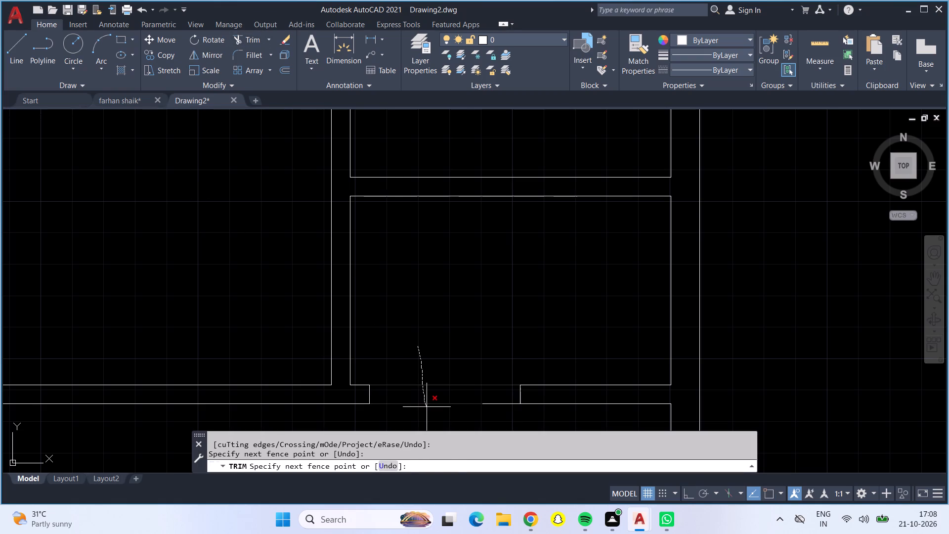
left_click_drag(427, 407, 430, 413)
left_click(480, 406)
scroll(453, 356, "down", 1)
middle_click_drag(451, 347, 451, 346)
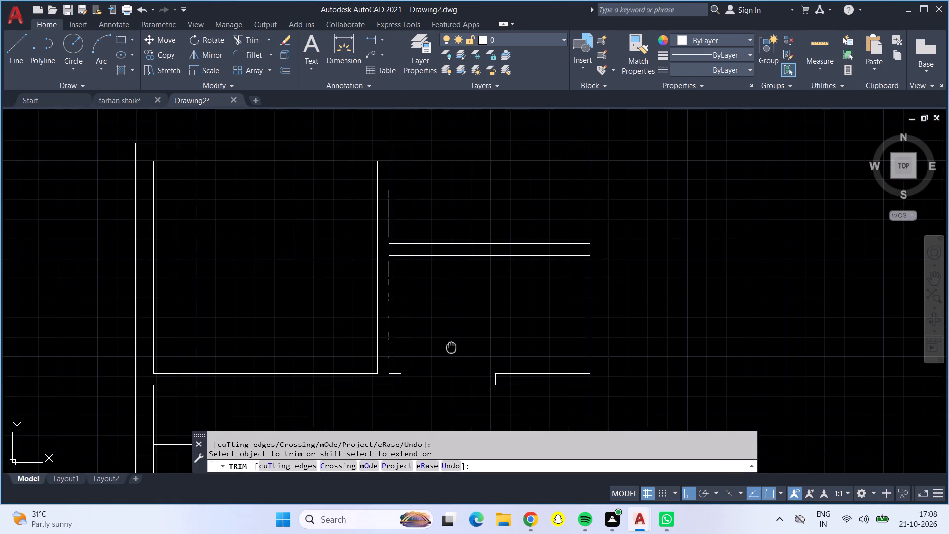
middle_click_drag(451, 346, 476, 437)
scroll(433, 282, "up", 2)
middle_click_drag(433, 282, 443, 289)
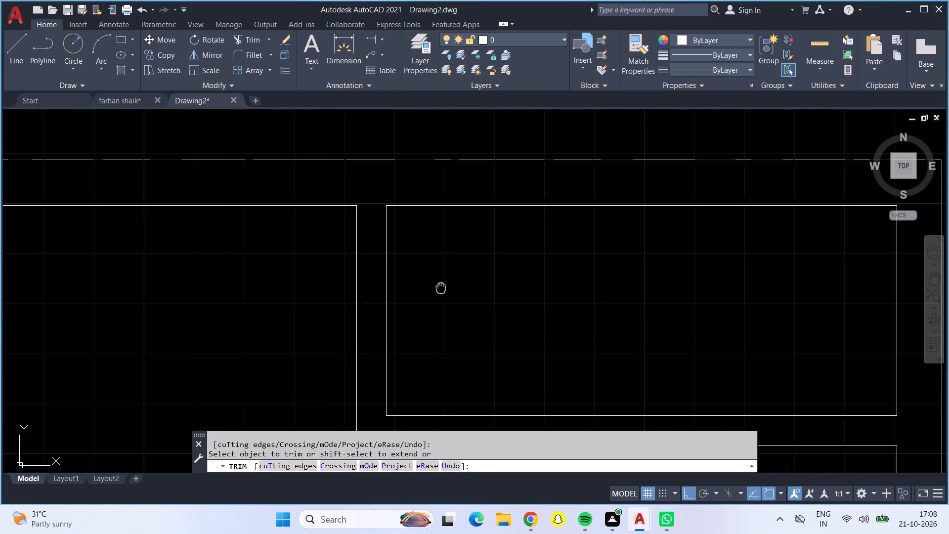
middle_click_drag(443, 289, 471, 304)
key("Return")
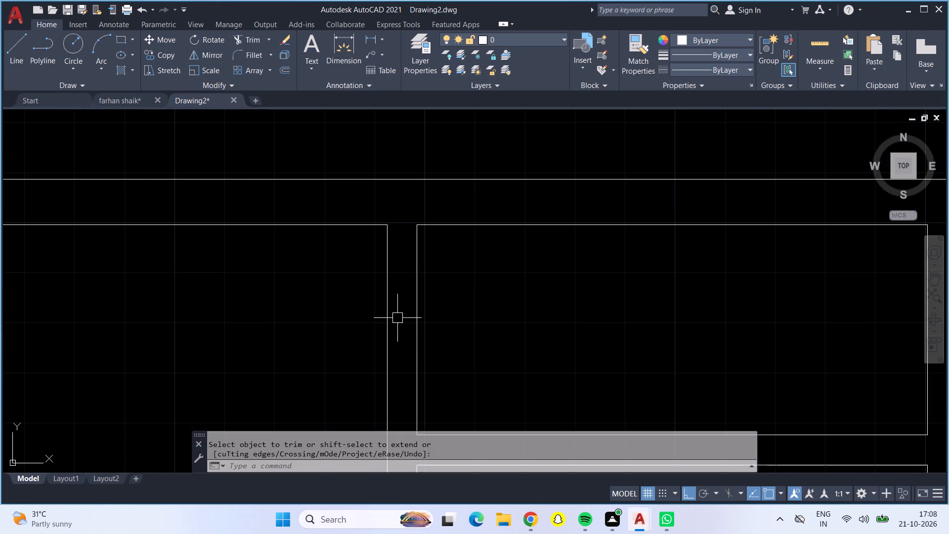
Outline a 2'5" door opening across the vertical partition between the two top rooms, starting 6" below the top-right room's upper-left corner.
middle_click_drag(367, 323, 333, 270)
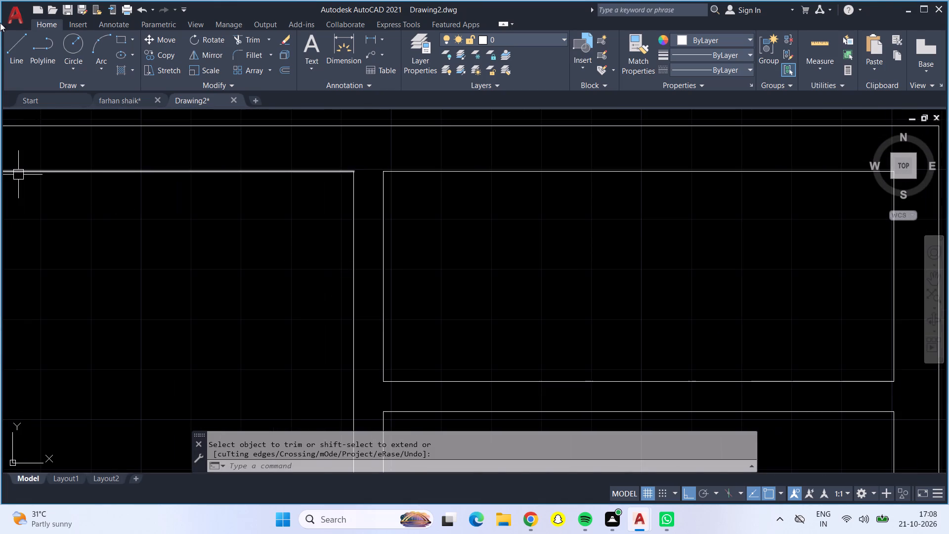
left_click(12, 41)
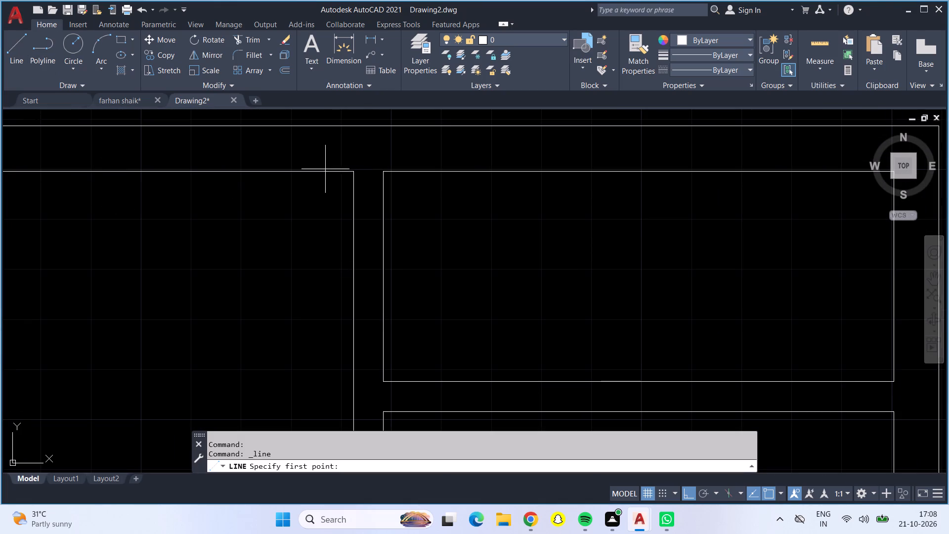
left_click(381, 171)
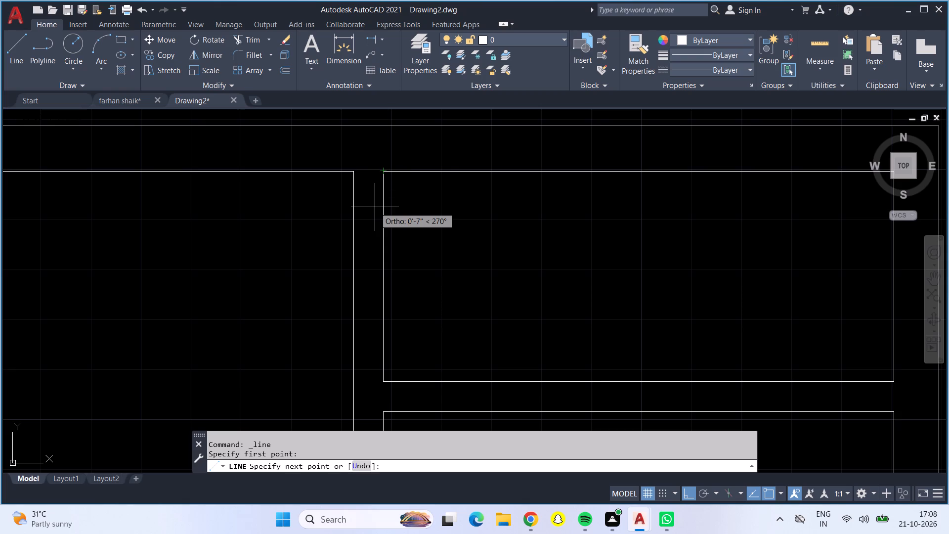
key("6")
key("shift+quotedbl")
key("Return")
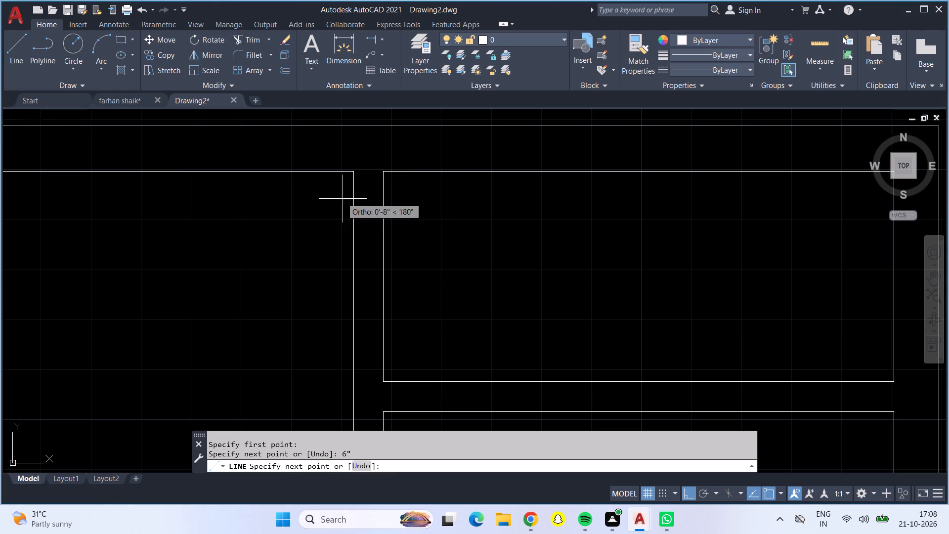
left_click(351, 201)
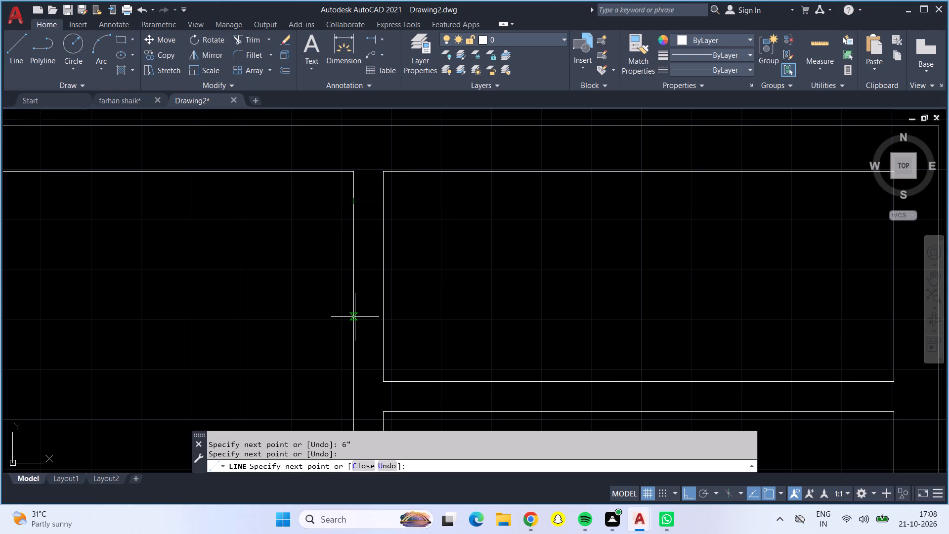
type("2'5\"")
key("Return")
left_click(383, 346)
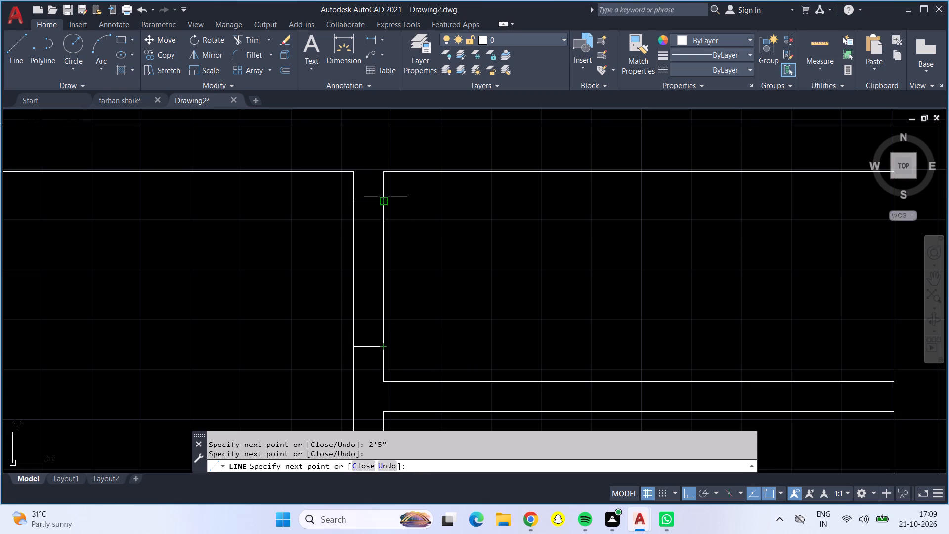
left_click(384, 204)
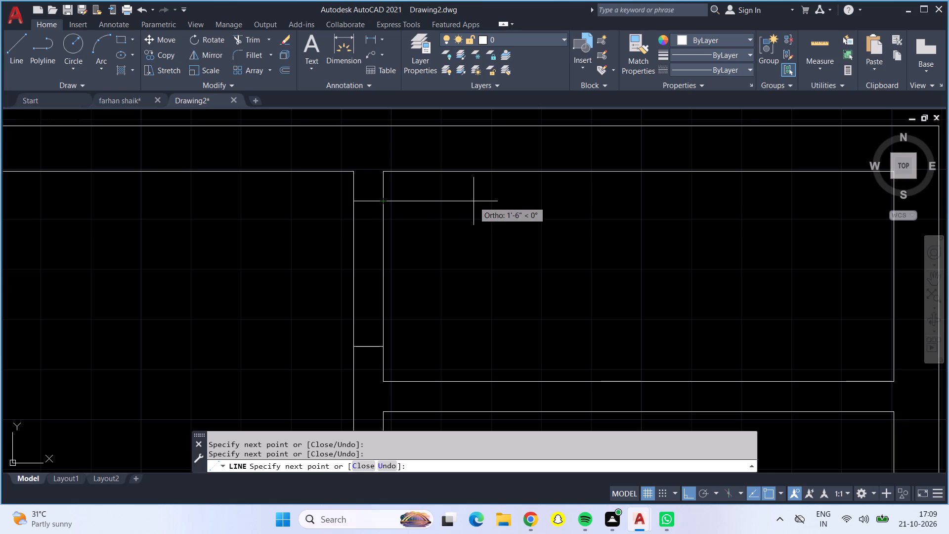
Draw a 2'5" door leaf line horizontally into the top-right room from the opening's upper jamb.
type("2'5\"")
key("Return")
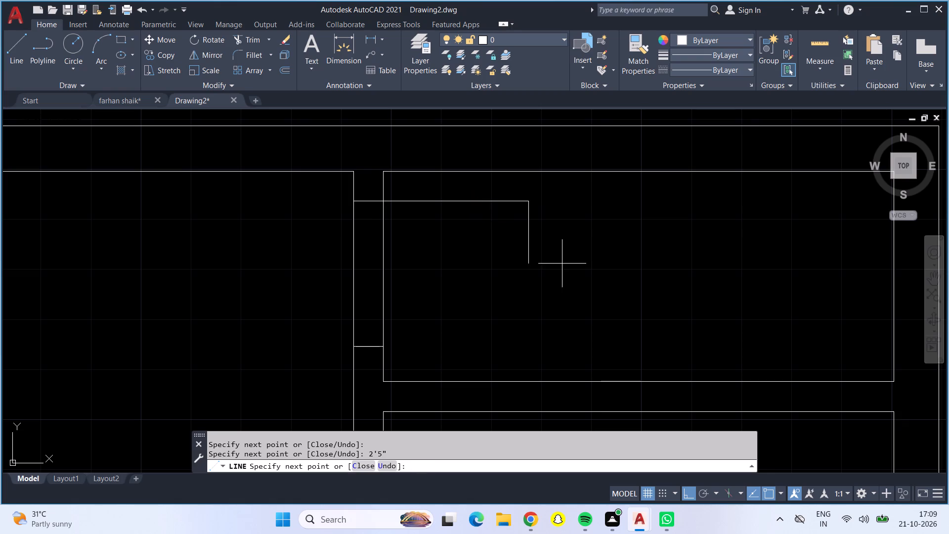
key("Return")
Outline a 3' door opening across the partition below the large top-left room, starting about 1' from that room's lower-right corner, using 6" segments.
scroll(414, 266, "down", 1)
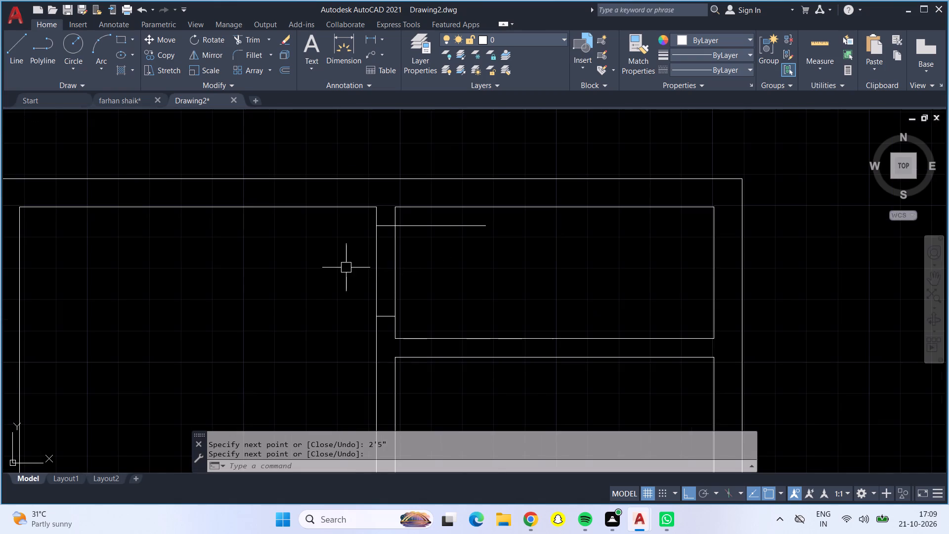
scroll(295, 299, "down", 2)
middle_click_drag(257, 299, 355, 197)
scroll(400, 304, "up", 2)
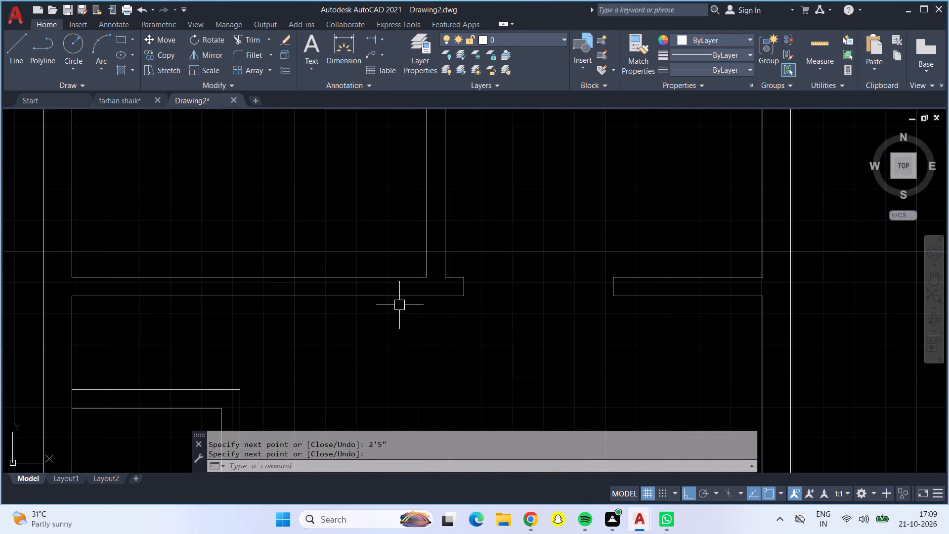
left_click(18, 56)
left_click(425, 276)
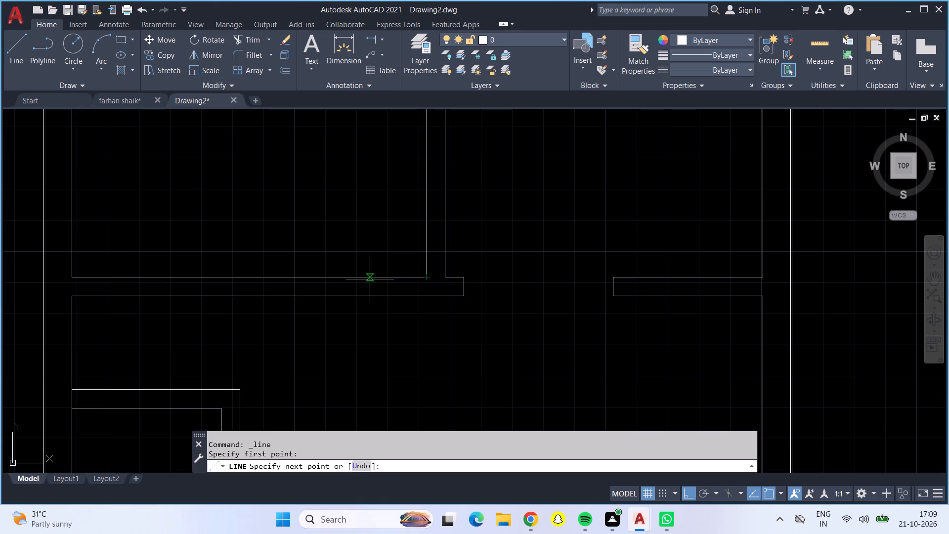
type("6\"")
key("Return")
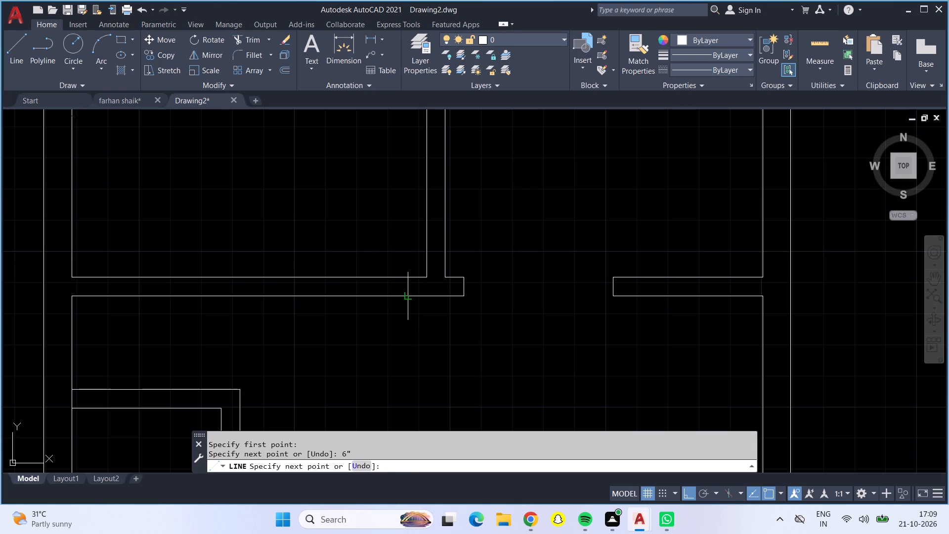
left_click_drag(406, 294, 396, 294)
type("3'")
key("Return")
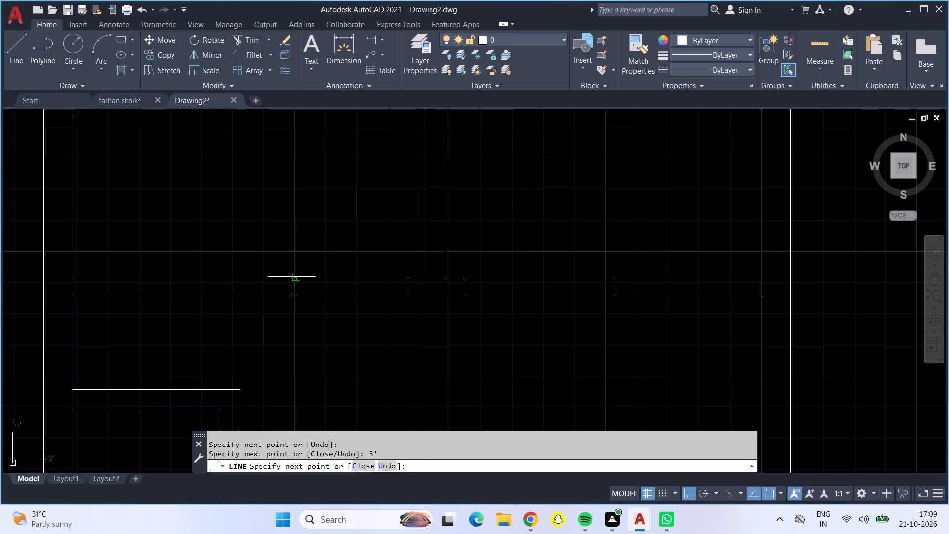
left_click(298, 278)
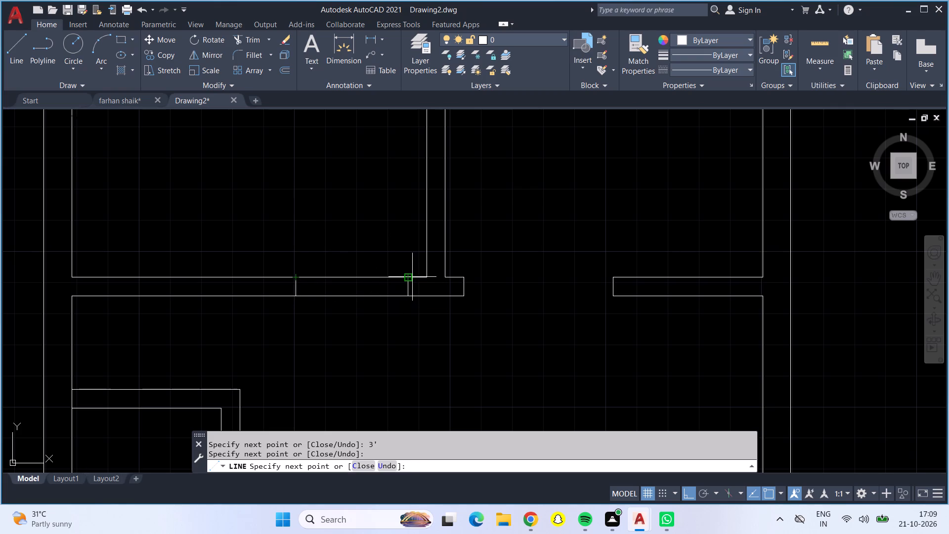
left_click(409, 276)
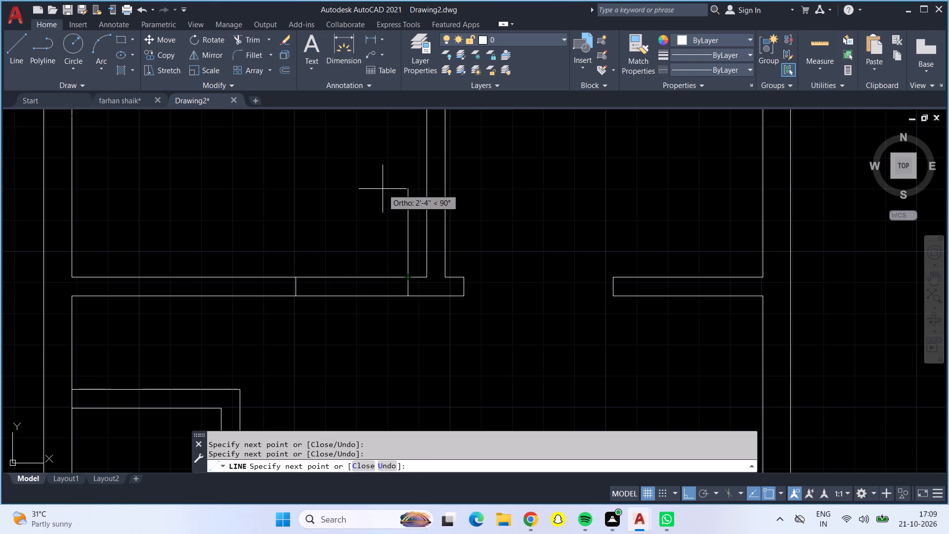
Draw a 3' door leaf line upward into the top-left room from the right jamb of its opening.
type("3'")
key("Return")
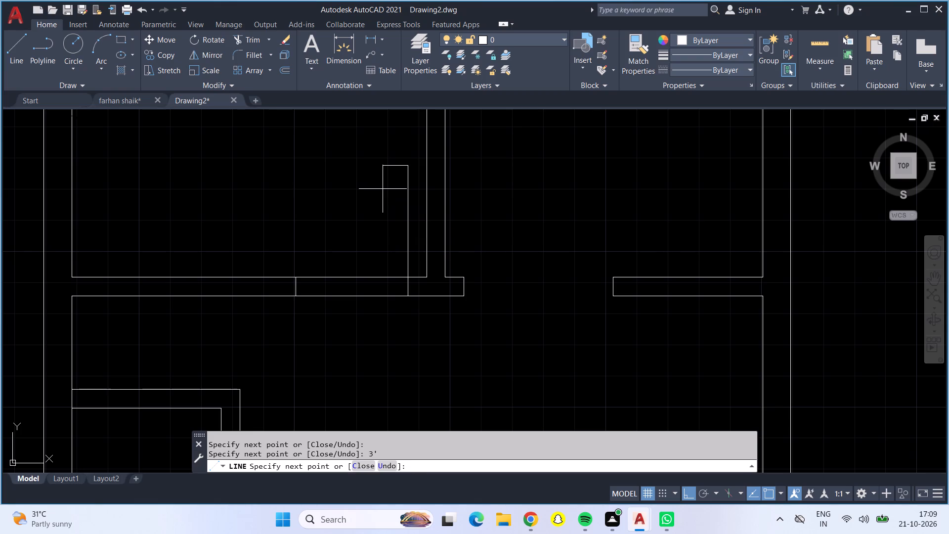
key("Return")
Outline a 2'5" door opening across the small left room's upper partition, starting 6" from that room's inner upper-right corner.
scroll(412, 216, "down", 1)
middle_click_drag(425, 307, 435, 210)
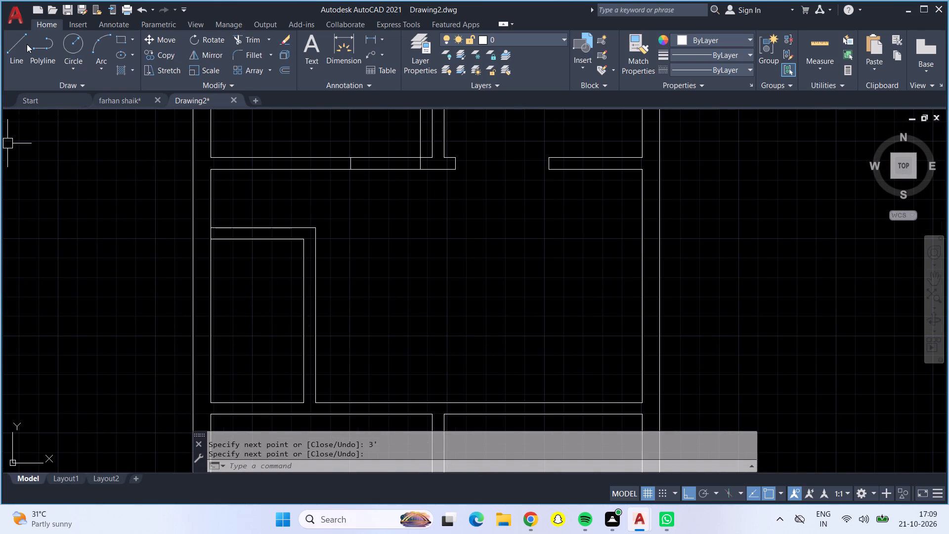
left_click(25, 48)
scroll(296, 222, "up", 2)
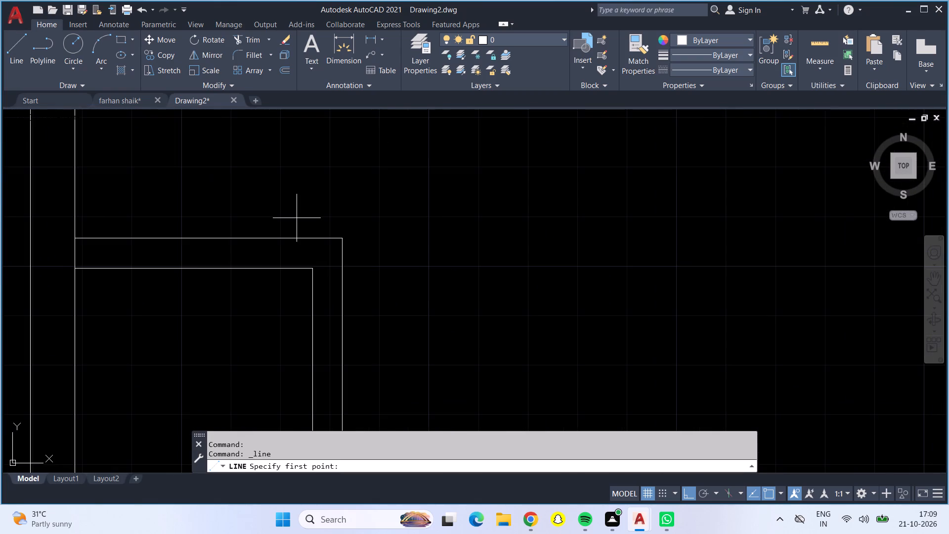
middle_click_drag(297, 218, 384, 231)
scroll(384, 231, "up", 1)
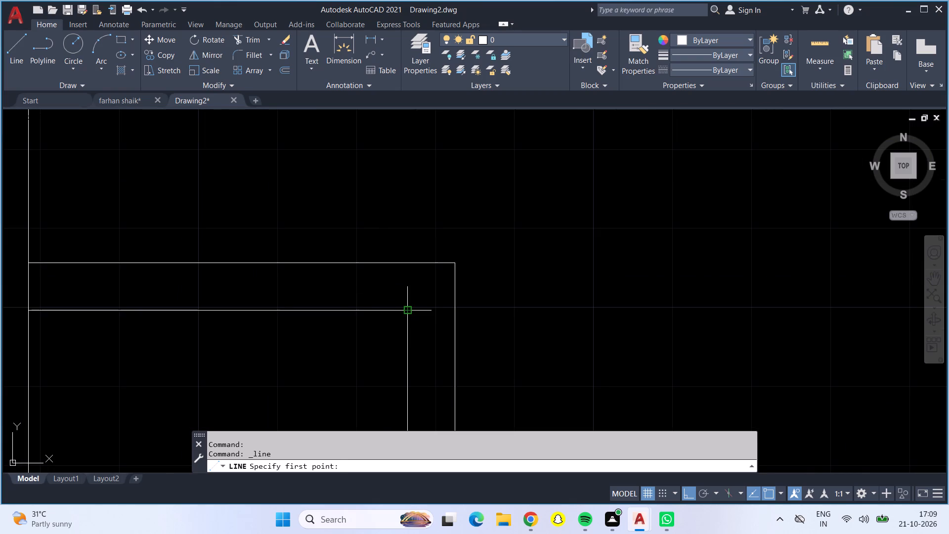
left_click(404, 310)
key("6")
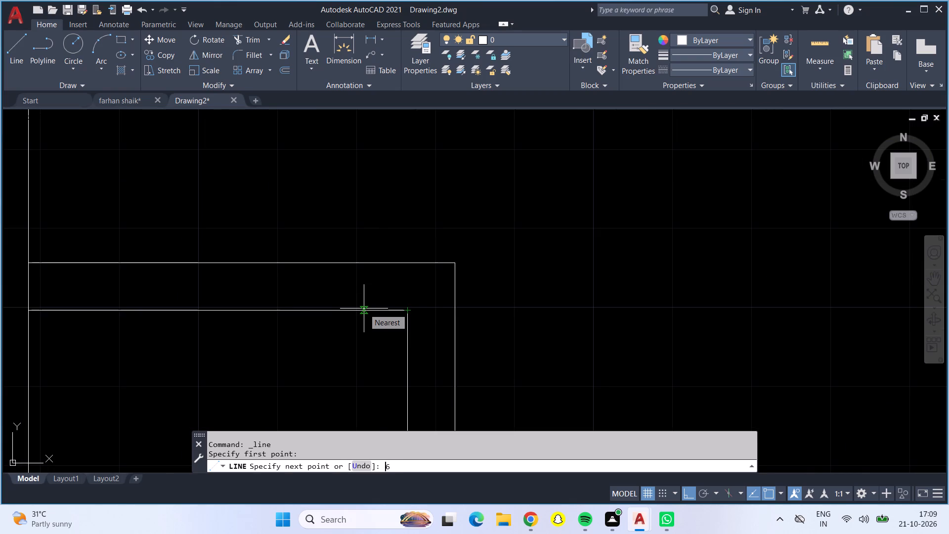
key("shift+quotedbl")
key("Return")
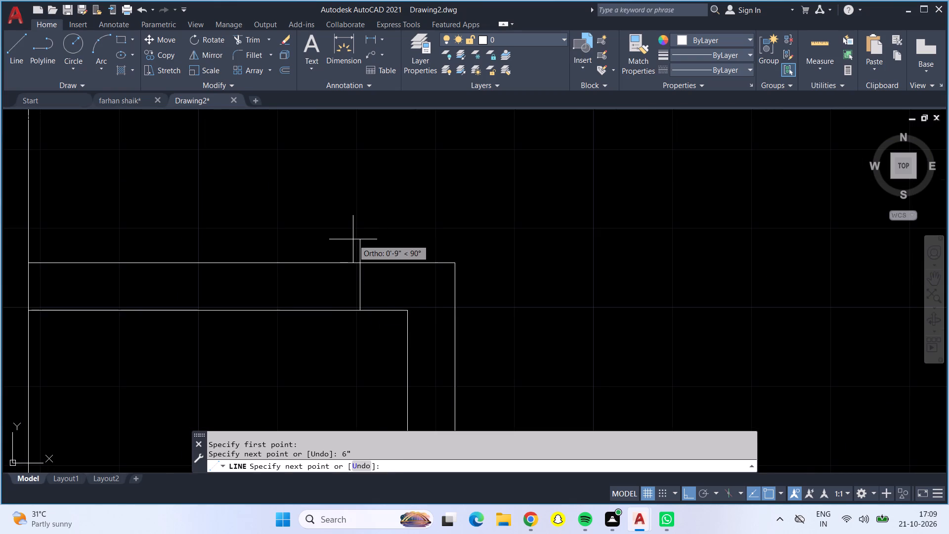
left_click(361, 266)
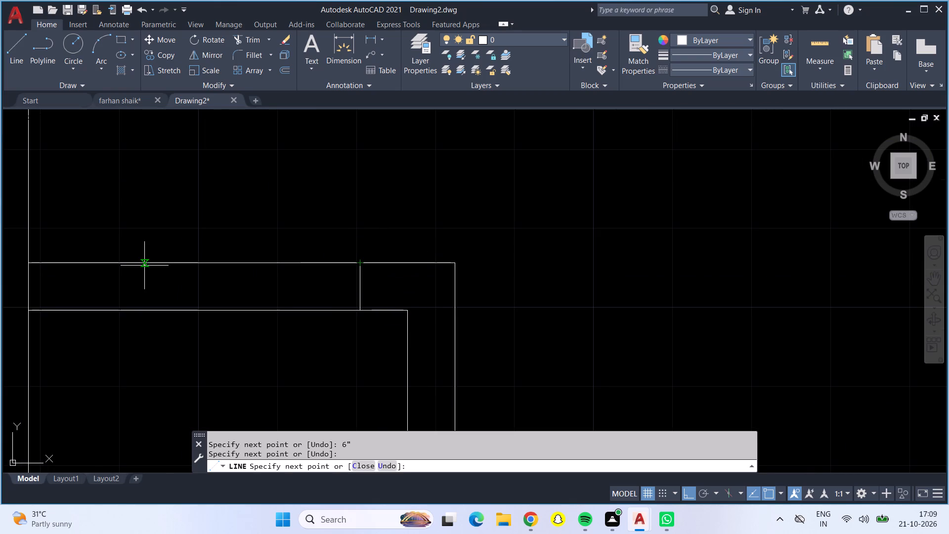
type("2'")
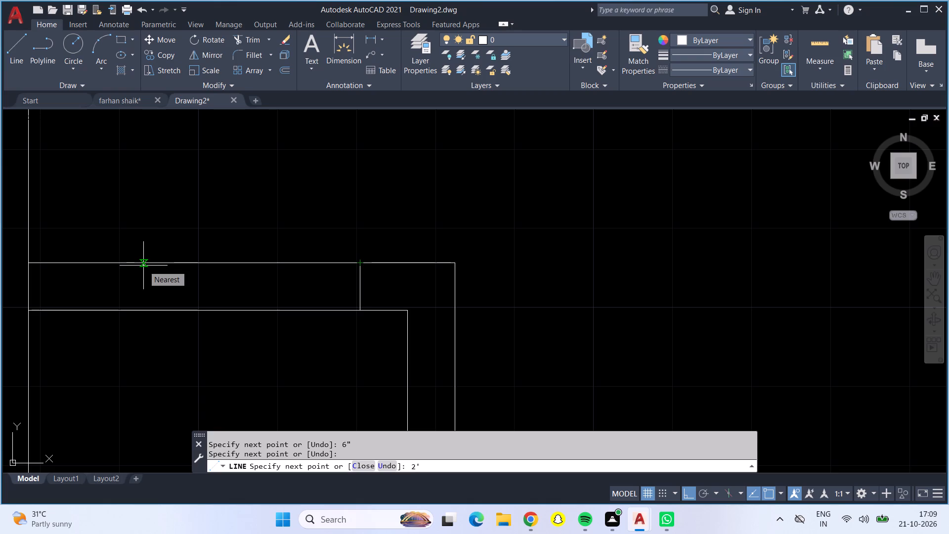
type("5\"")
key("Return")
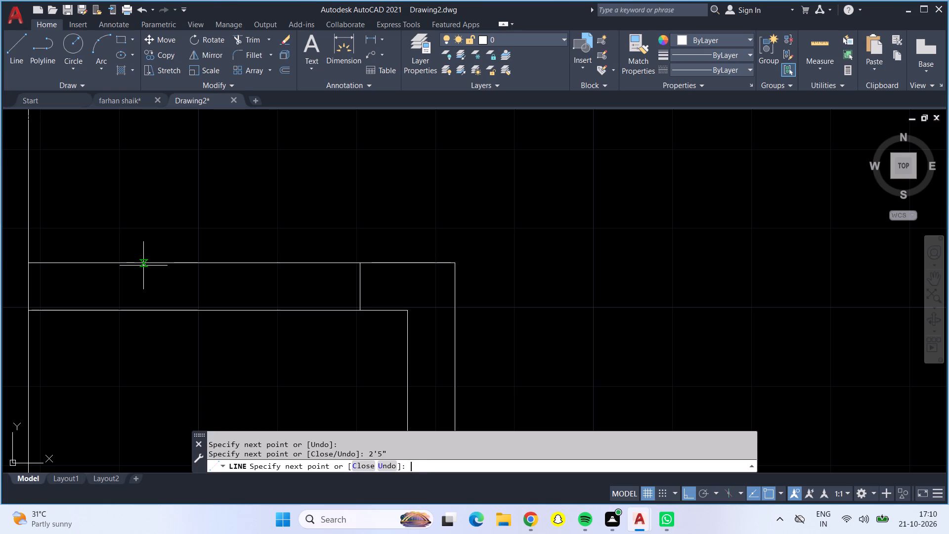
left_click(132, 312)
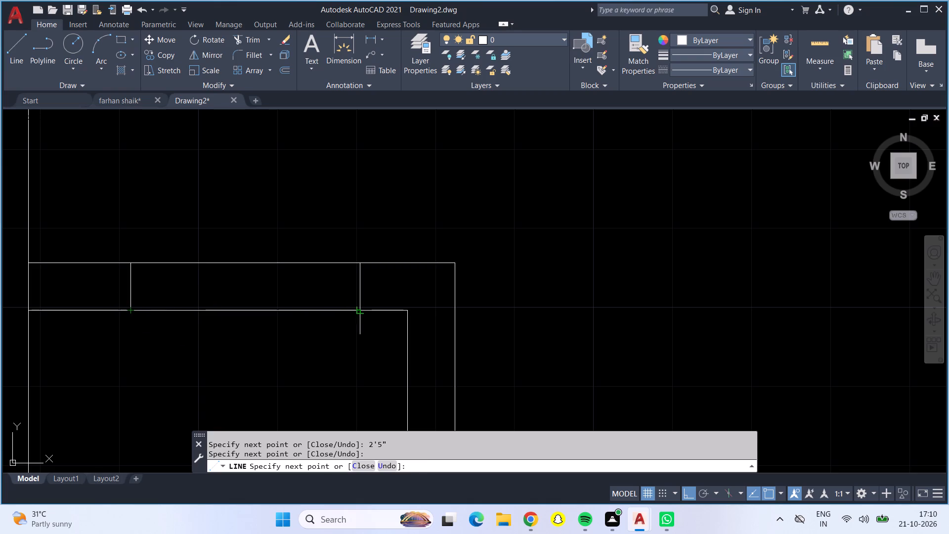
left_click(361, 311)
Draw a 2'5" door leaf line downward into the small left room from the right jamb of its opening.
key("2")
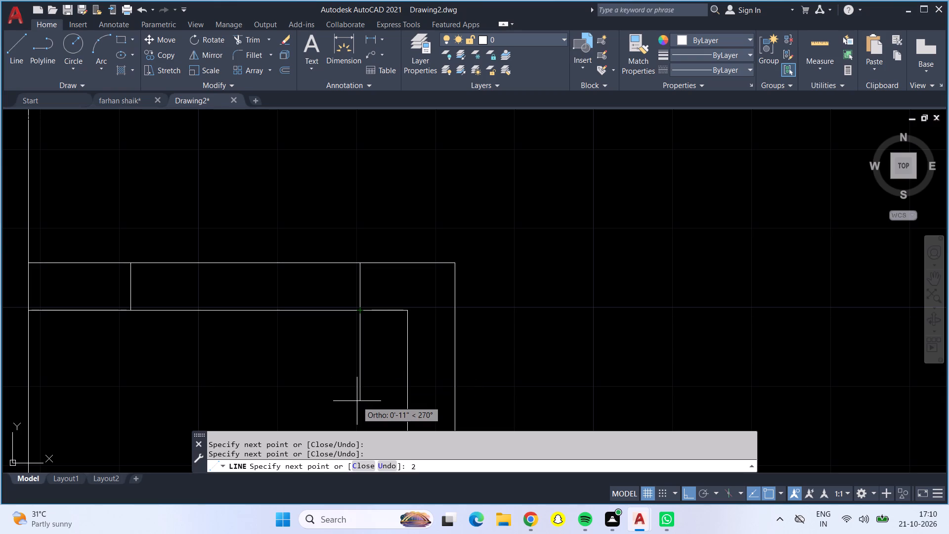
type("'5")
key("shift+quotedbl")
key("Return")
key("Return")
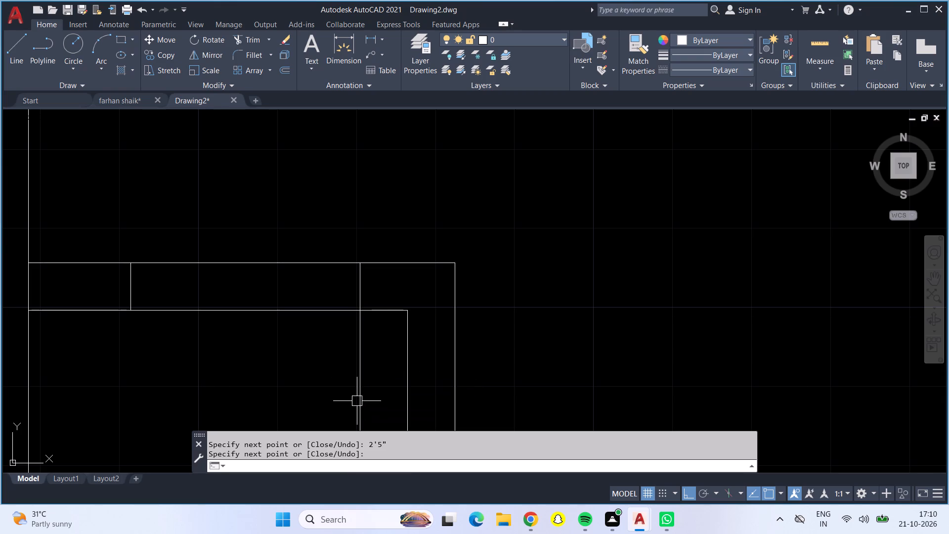
Draw a door jamb across the partition above the bottom-left room, 1' left of that room's upper-right corner.
scroll(339, 400, "down", 3)
middle_click_drag(402, 376, 395, 282)
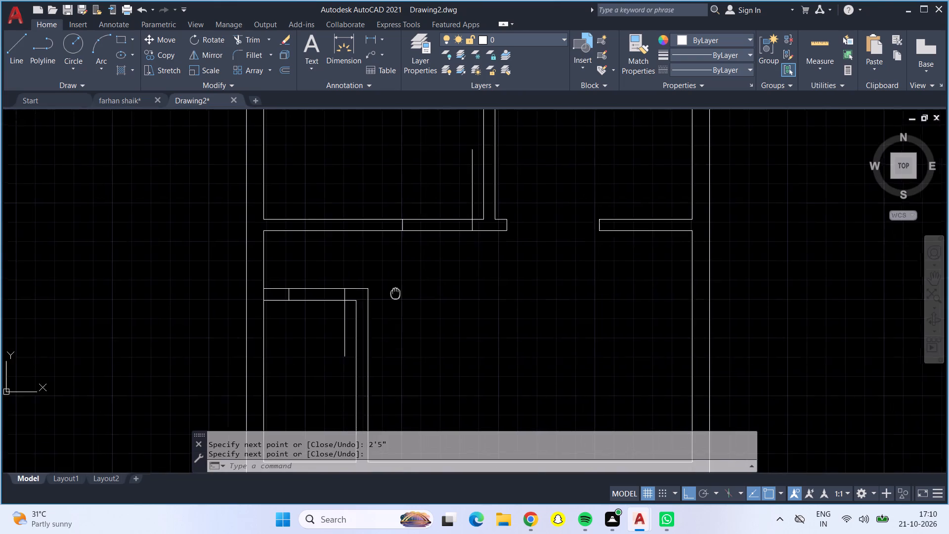
middle_click_drag(395, 282, 388, 251)
middle_click_drag(417, 319, 395, 249)
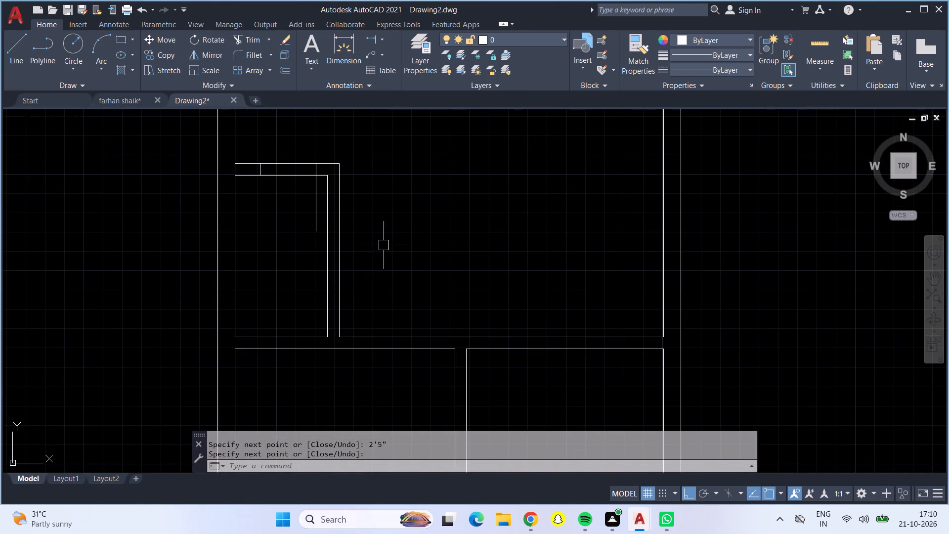
middle_click_drag(483, 277, 466, 190)
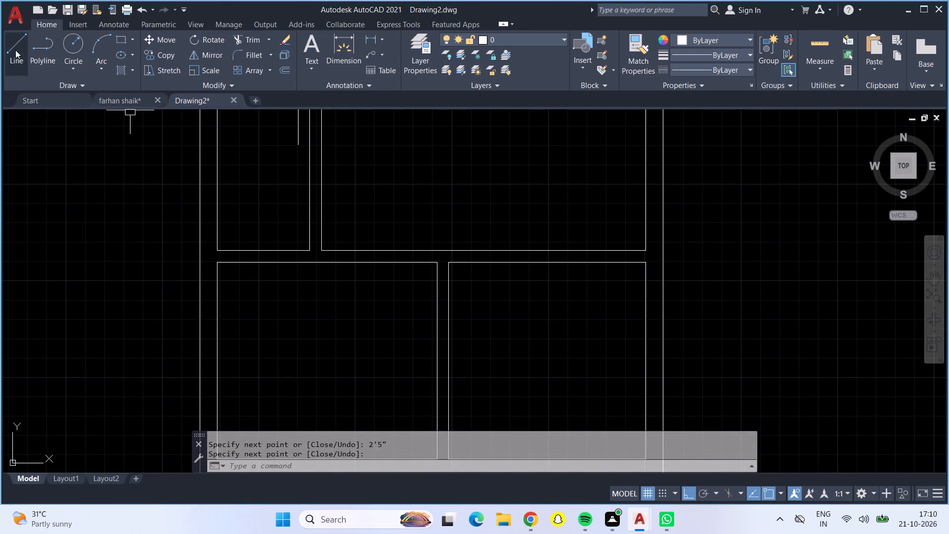
left_click(15, 58)
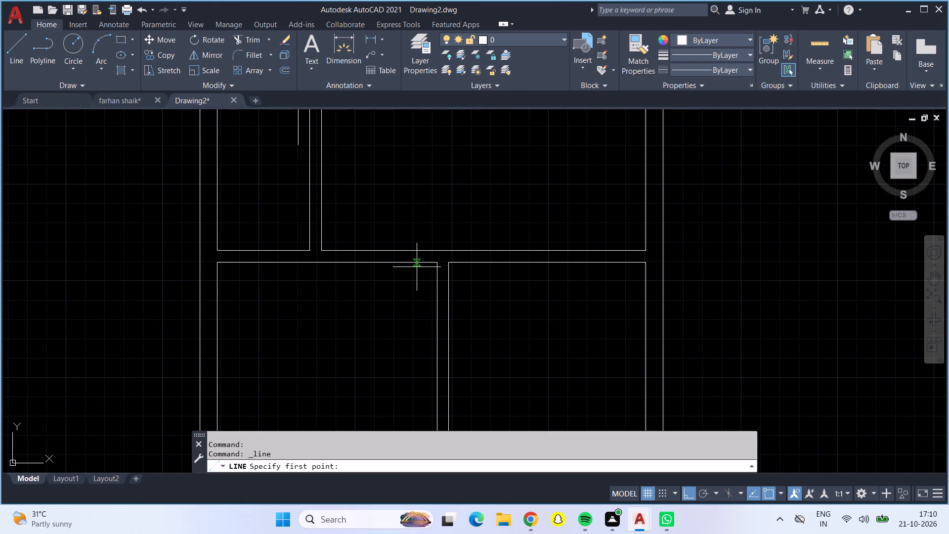
scroll(417, 267, "up", 2)
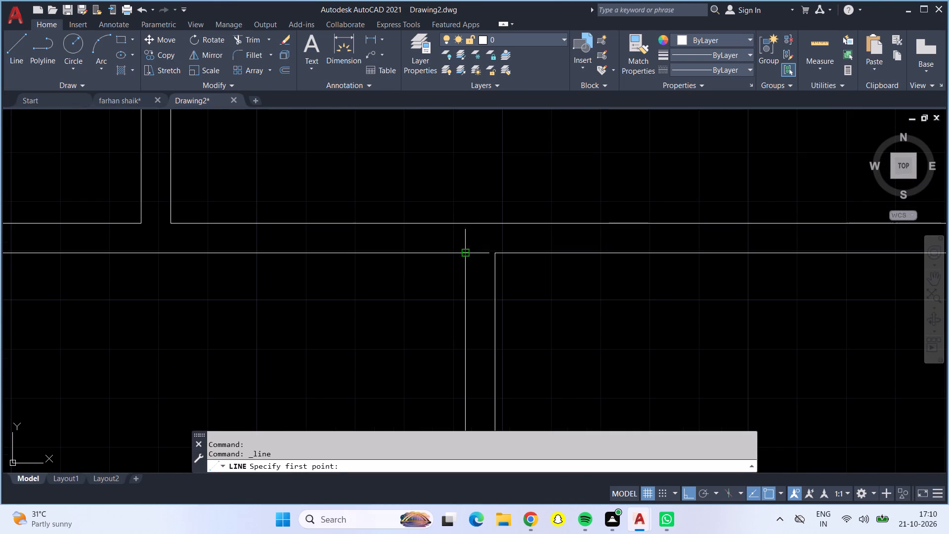
left_click(466, 256)
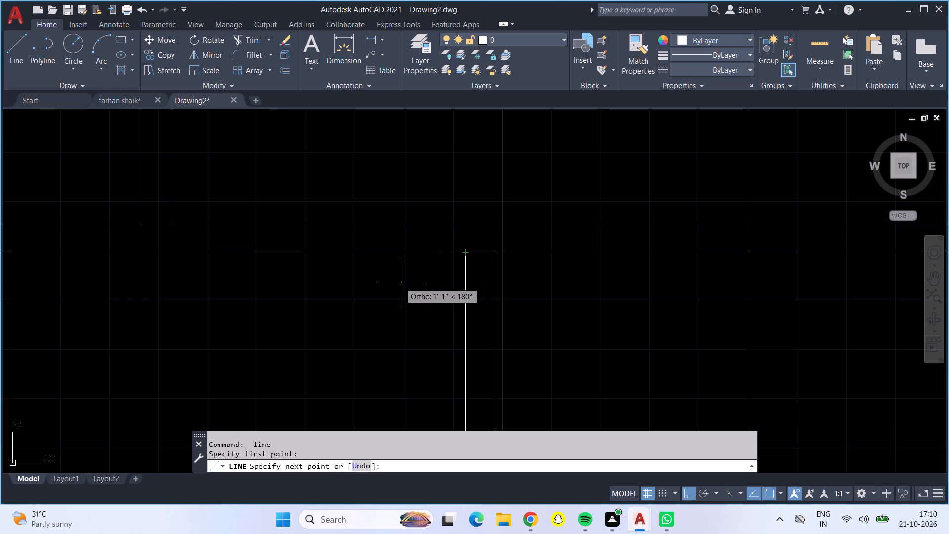
type("1'")
key("Return")
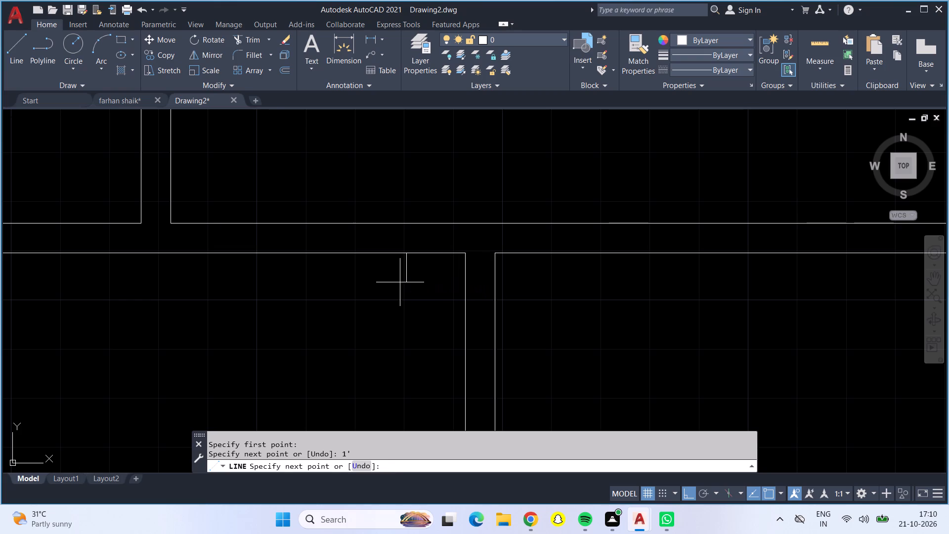
left_click(409, 220)
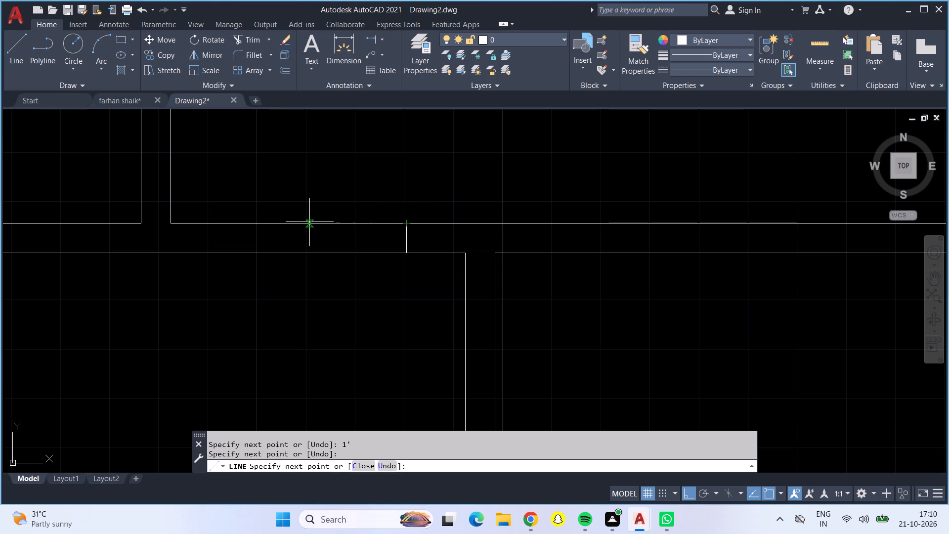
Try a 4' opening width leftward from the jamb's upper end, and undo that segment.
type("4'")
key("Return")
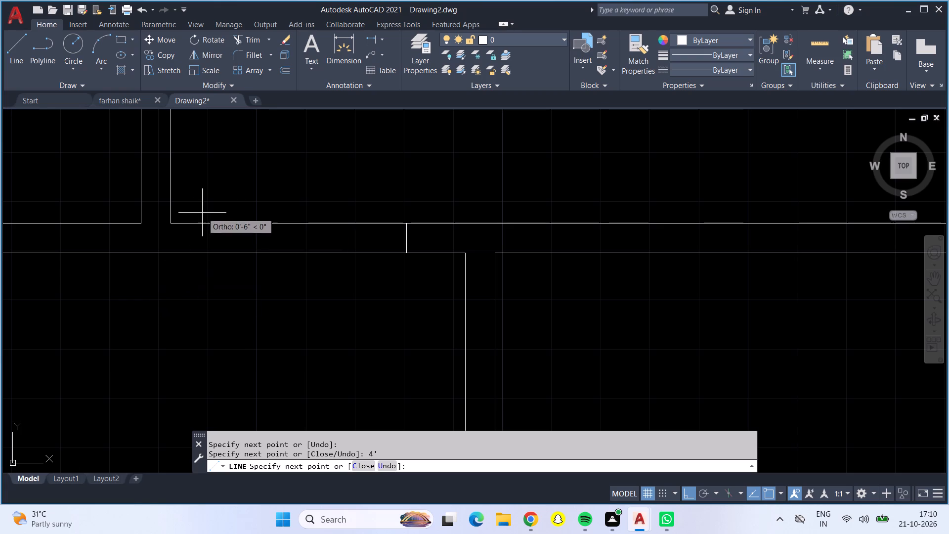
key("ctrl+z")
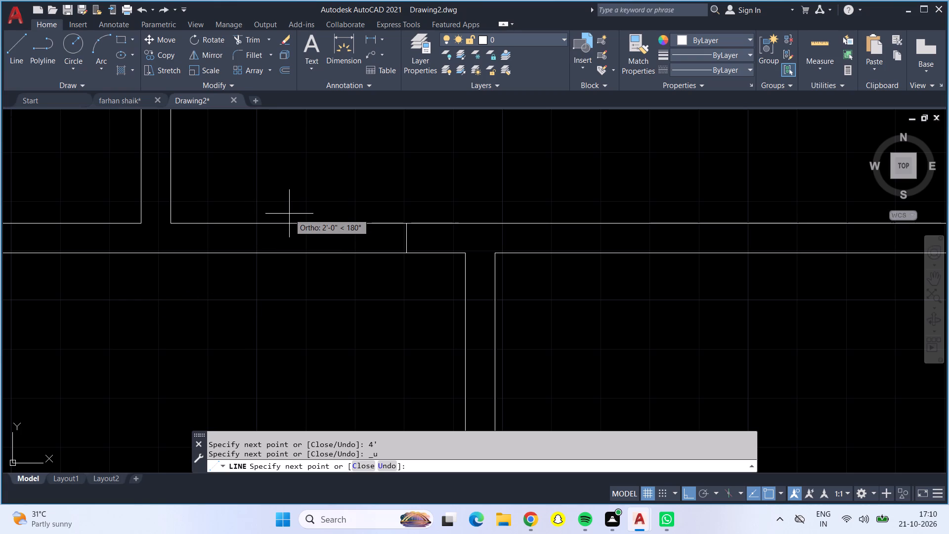
Complete the door opening above the bottom-left room with a 3'6" width and a left jamb, returning to the first jamb.
key("3")
key("apostrophe")
type("6\"")
key("Return")
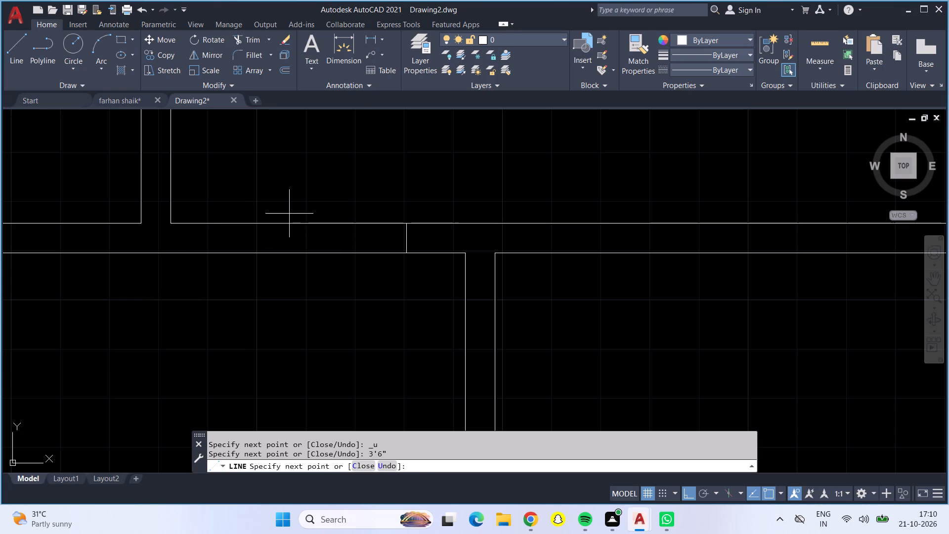
left_click(199, 252)
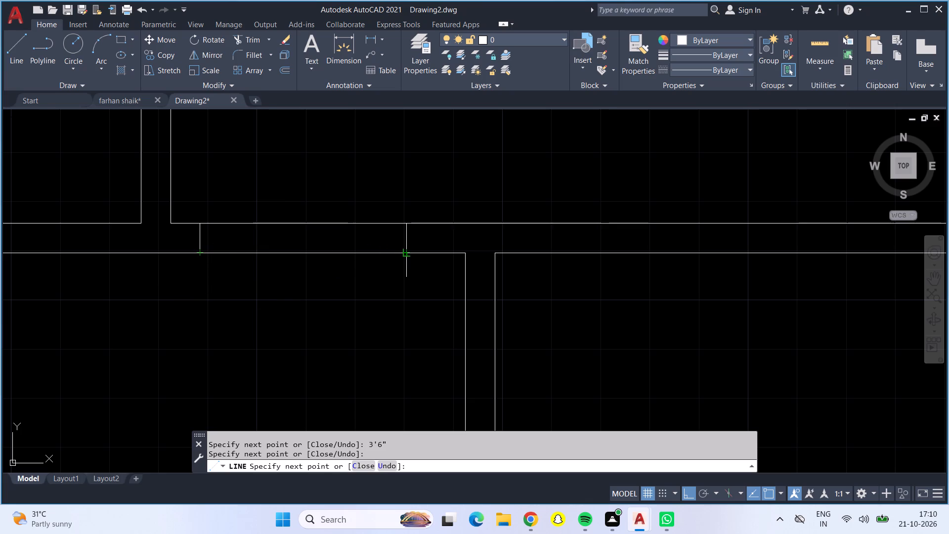
left_click(405, 253)
key("Return")
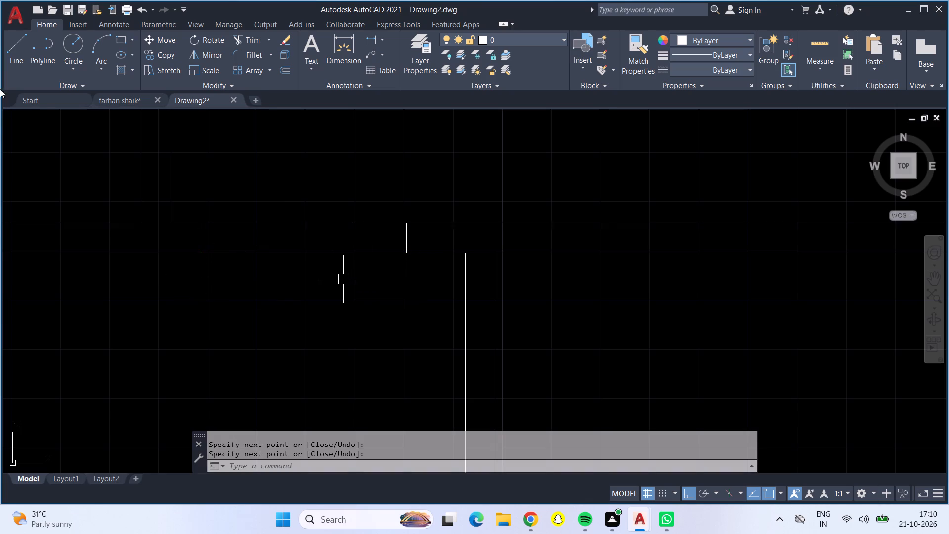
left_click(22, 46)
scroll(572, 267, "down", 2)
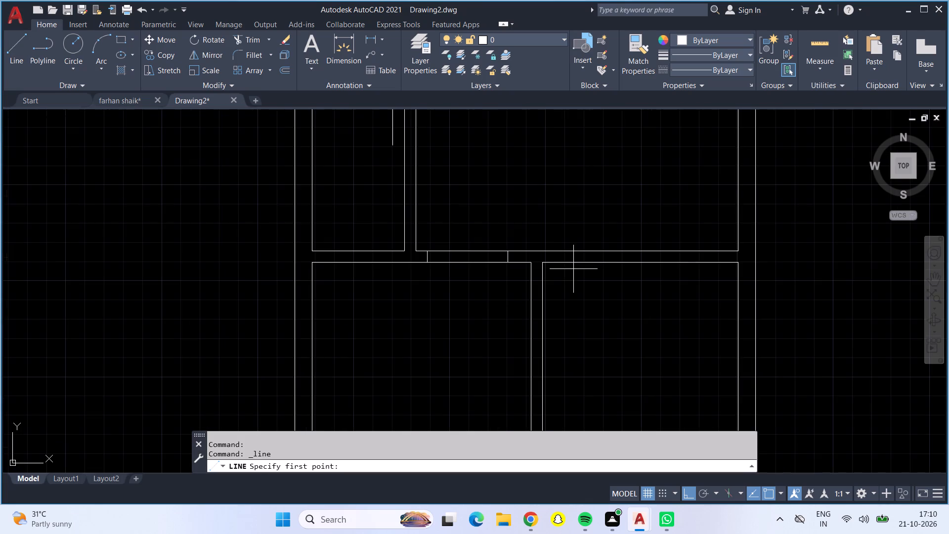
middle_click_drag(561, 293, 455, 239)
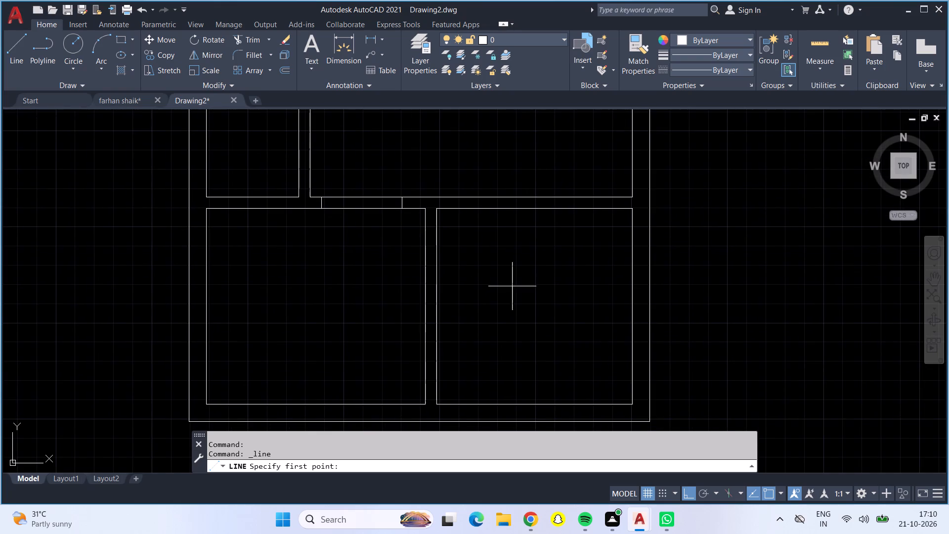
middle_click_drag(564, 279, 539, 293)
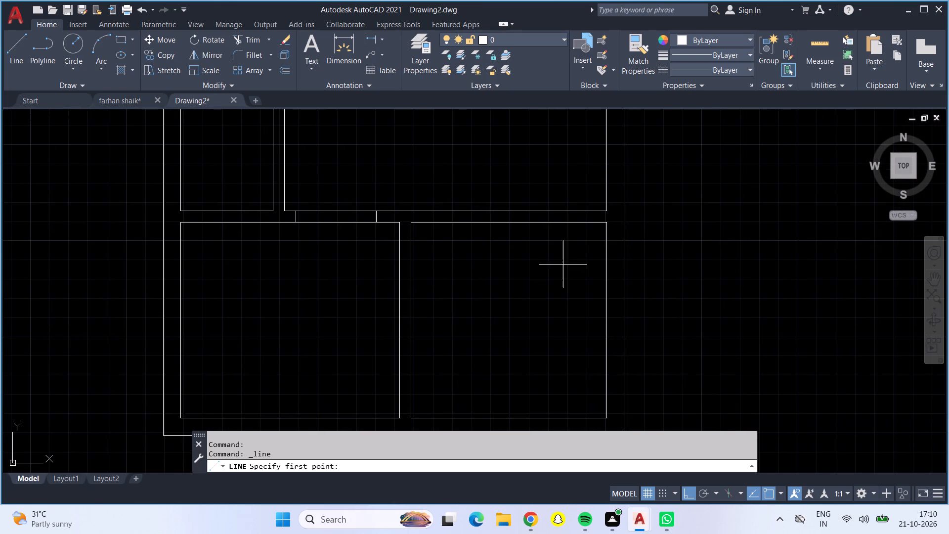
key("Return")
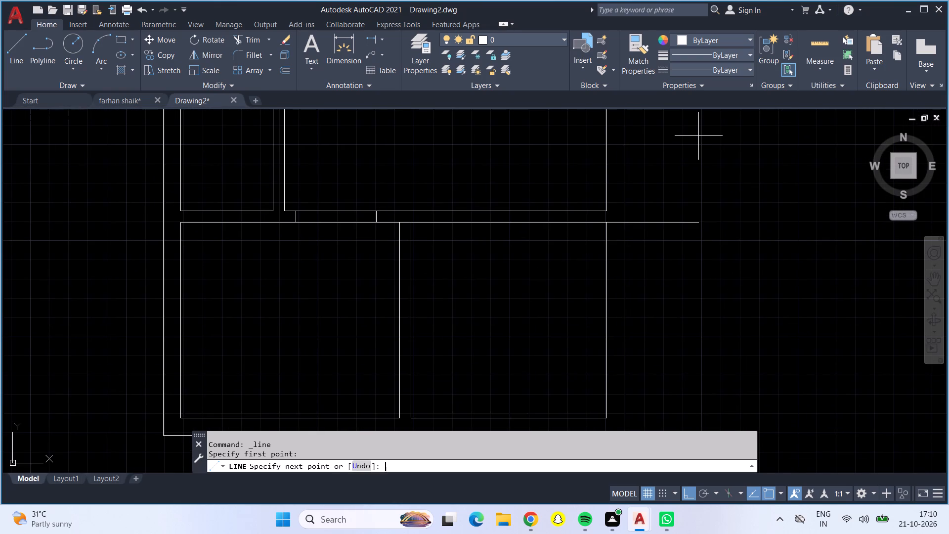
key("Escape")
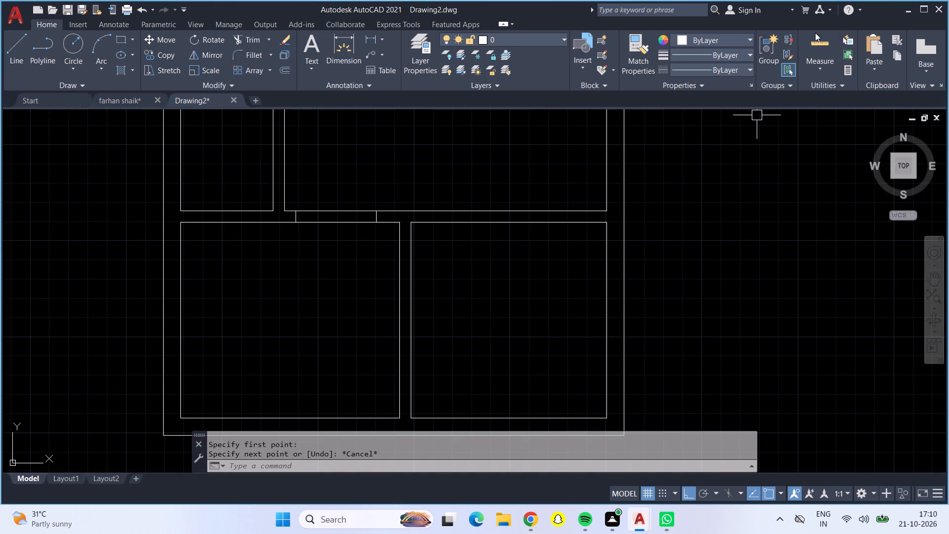
Measure the bottom-right room's width and height with Quick measure.
left_click(821, 44)
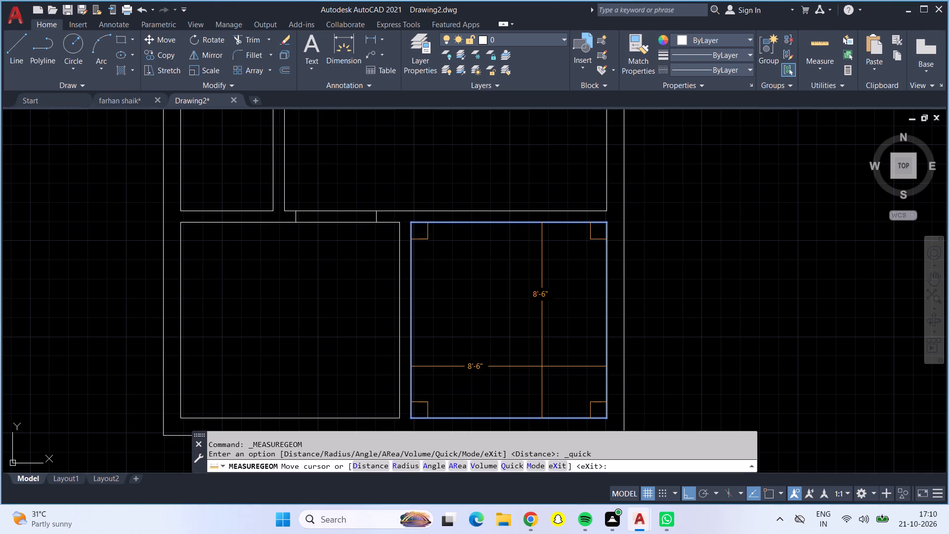
scroll(528, 317, "up", 1)
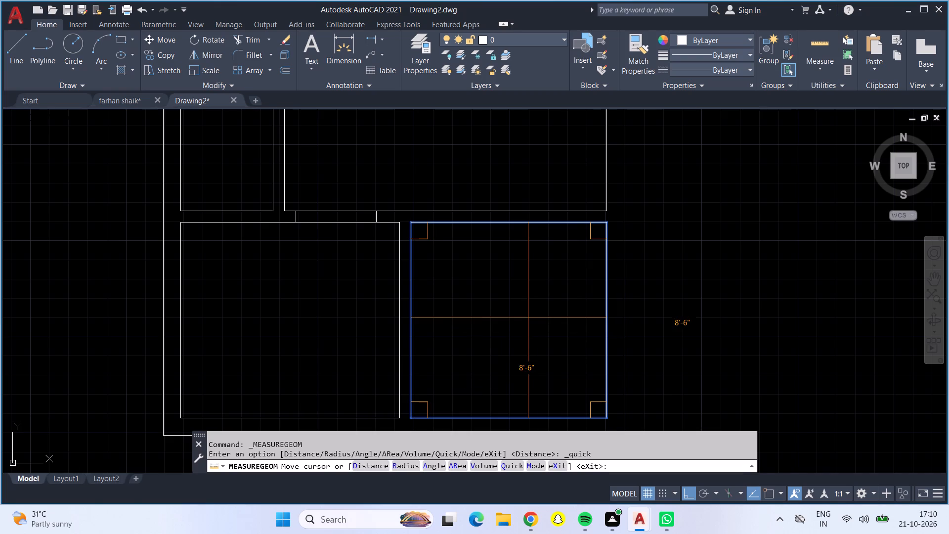
scroll(526, 317, "down", 1)
key("Return")
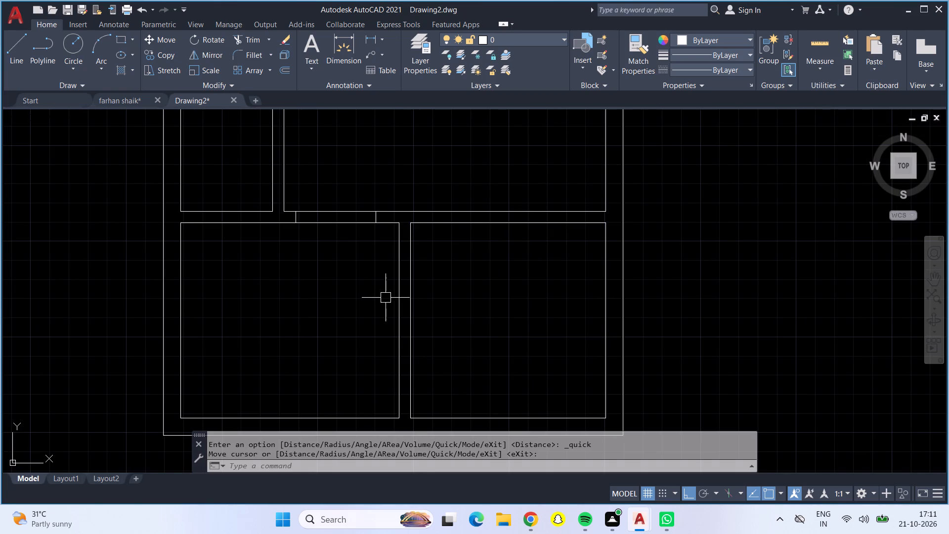
Draw a 3' door opening with two jambs across the partition above the bottom-right room, starting 6" from that room's upper-left corner.
left_click(20, 45)
scroll(405, 232, "up", 2)
left_click(415, 205)
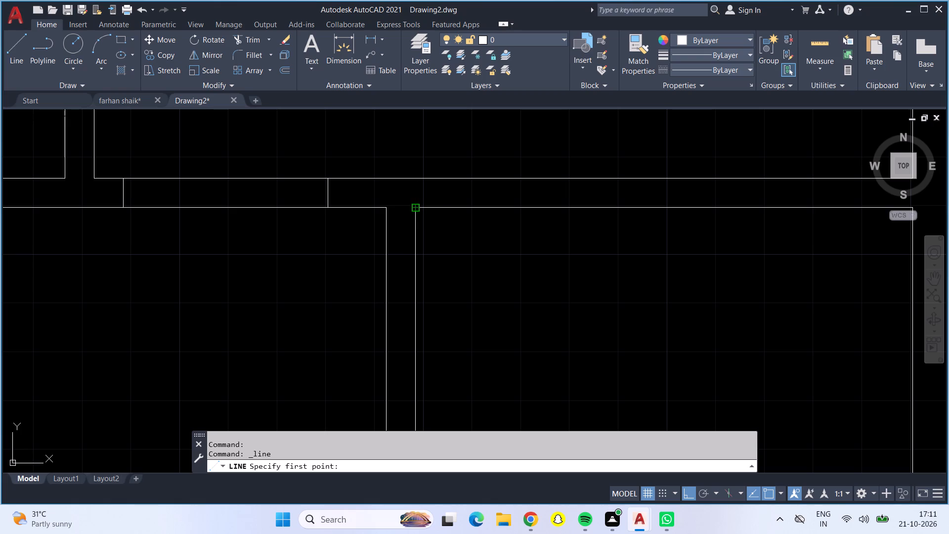
type("6\"")
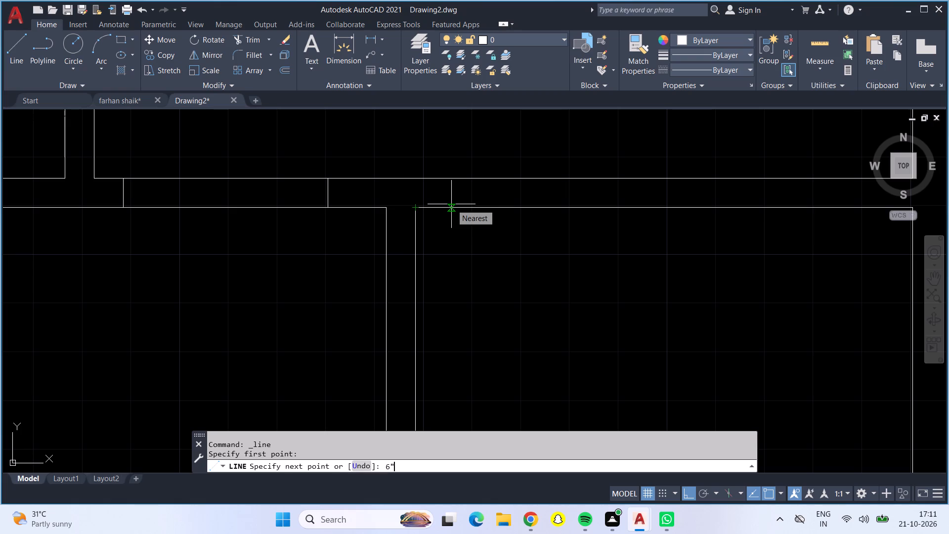
key("Return")
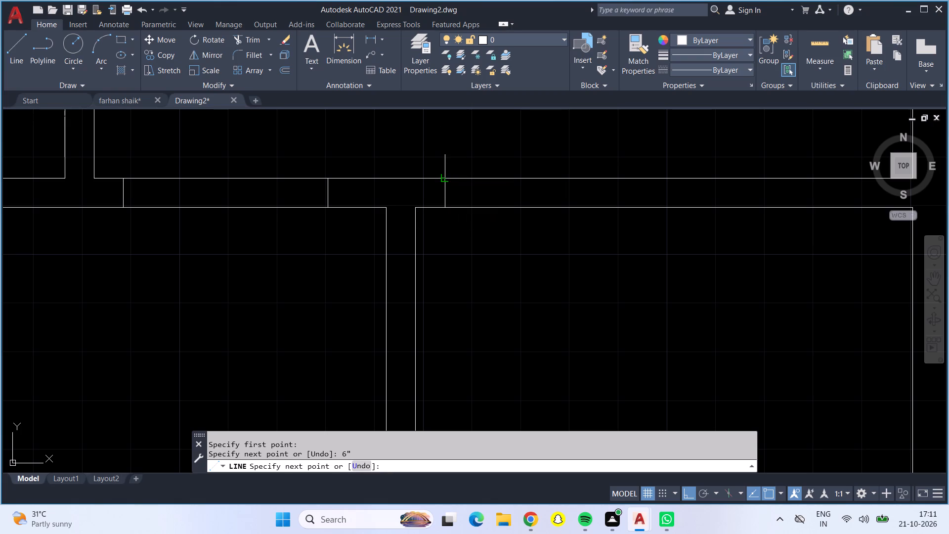
left_click(442, 178)
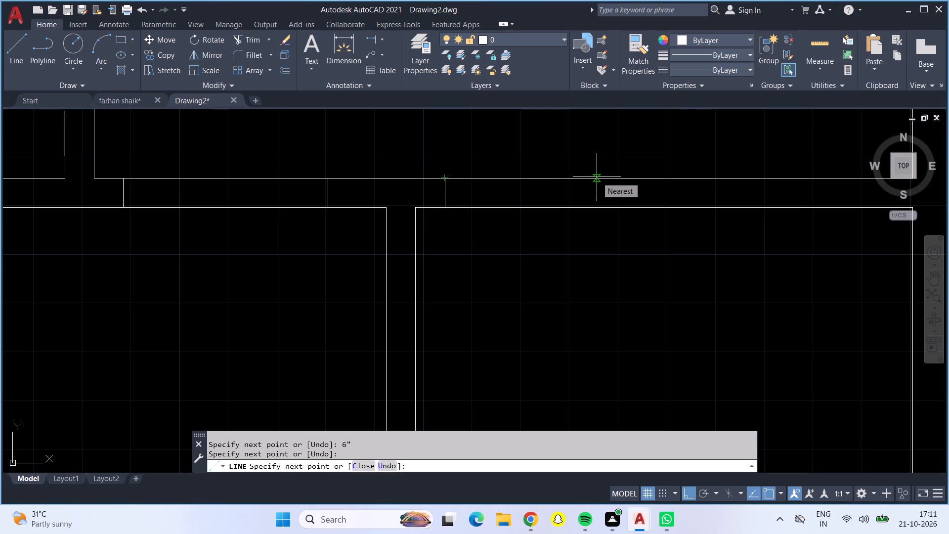
type("3'")
key("Return")
left_click(618, 209)
left_click(446, 205)
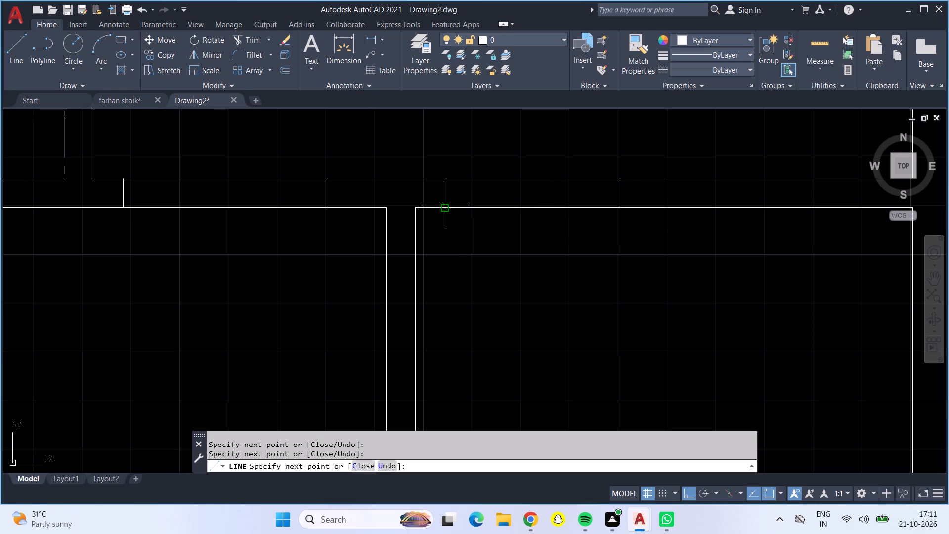
Draw a 3' door leaf straight down into the bottom-right room from the lower end of the opening's left jamb.
type("3'")
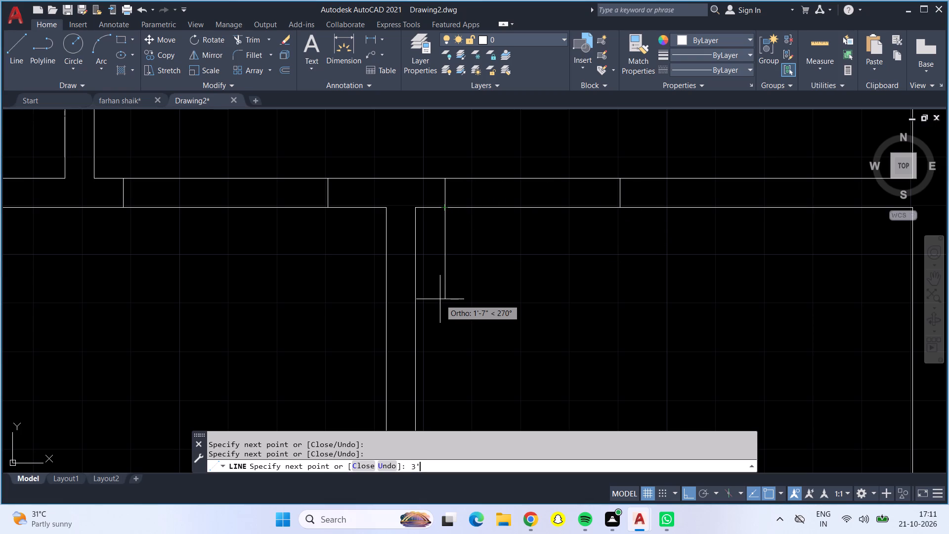
key("Return")
key("Return")
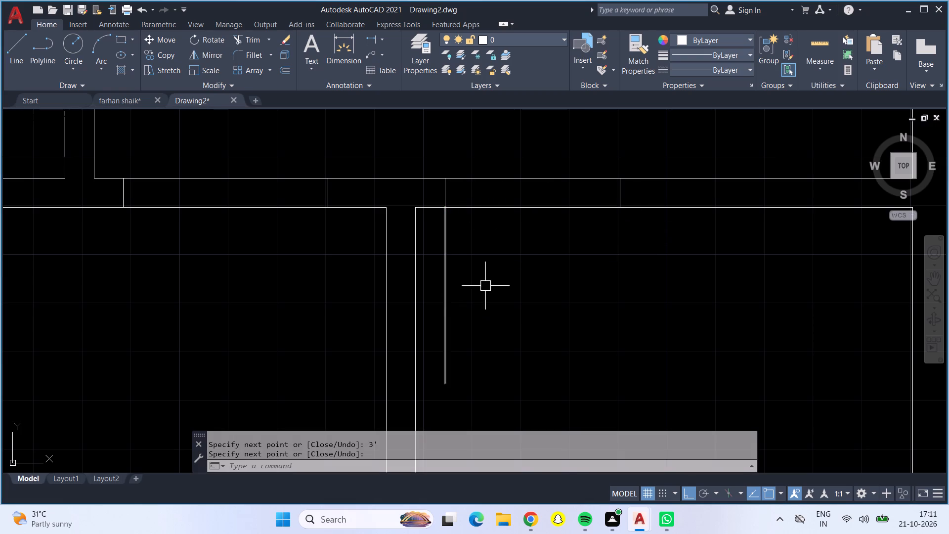
Trim the wall lines across the top-left room's lower opening, the top-right room's side opening and the small left room's upper opening.
scroll(517, 262, "down", 2)
middle_click_drag(526, 193, 518, 221)
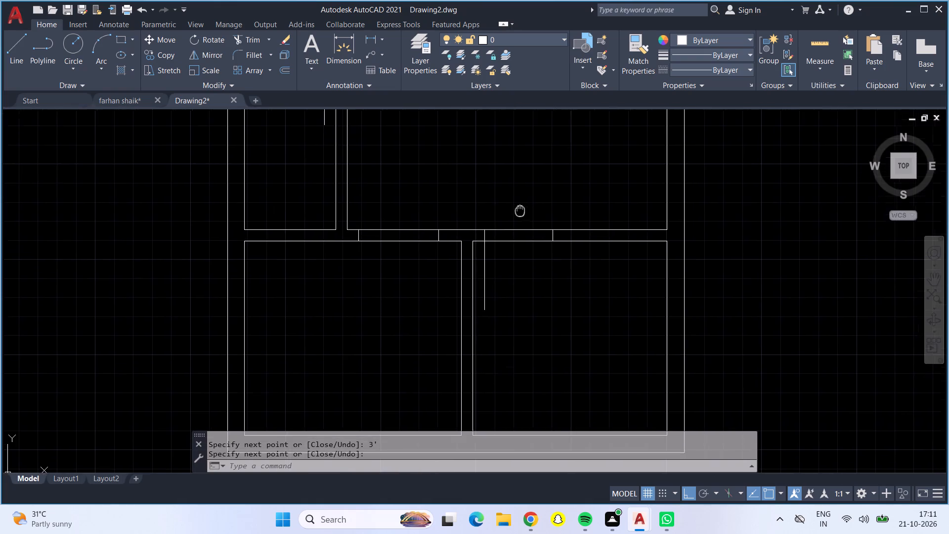
middle_click_drag(518, 221, 519, 382)
scroll(533, 291, "down", 1)
middle_click_drag(532, 289, 533, 350)
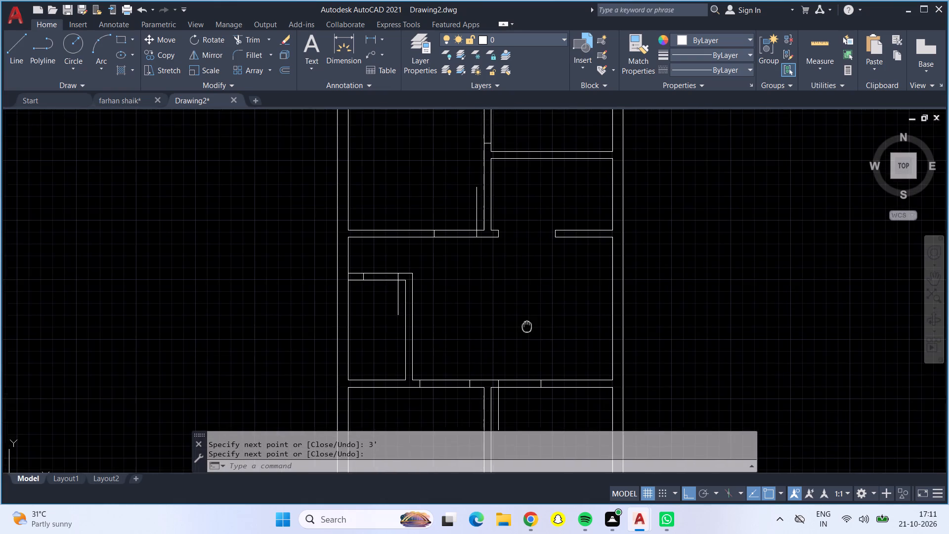
middle_click_drag(533, 350, 534, 351)
left_click(244, 36)
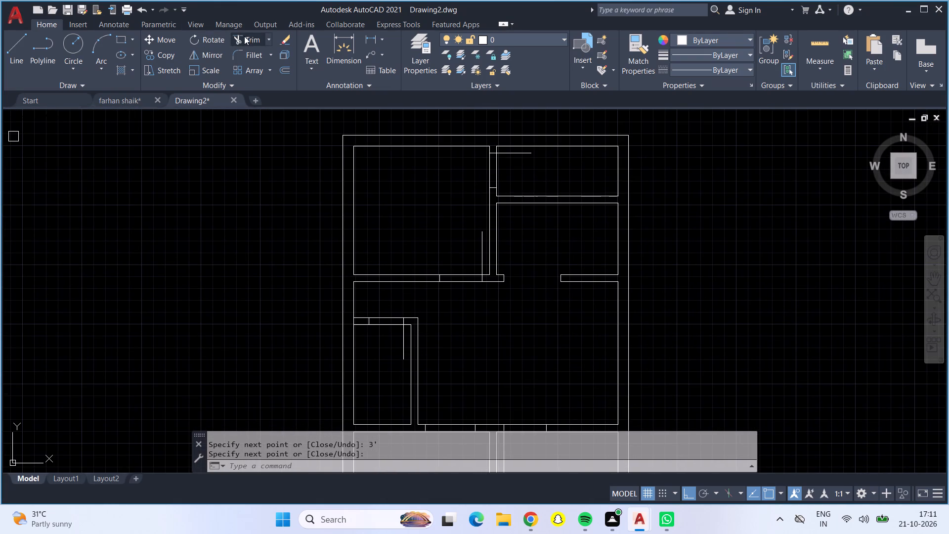
left_click_drag(464, 259, 466, 297)
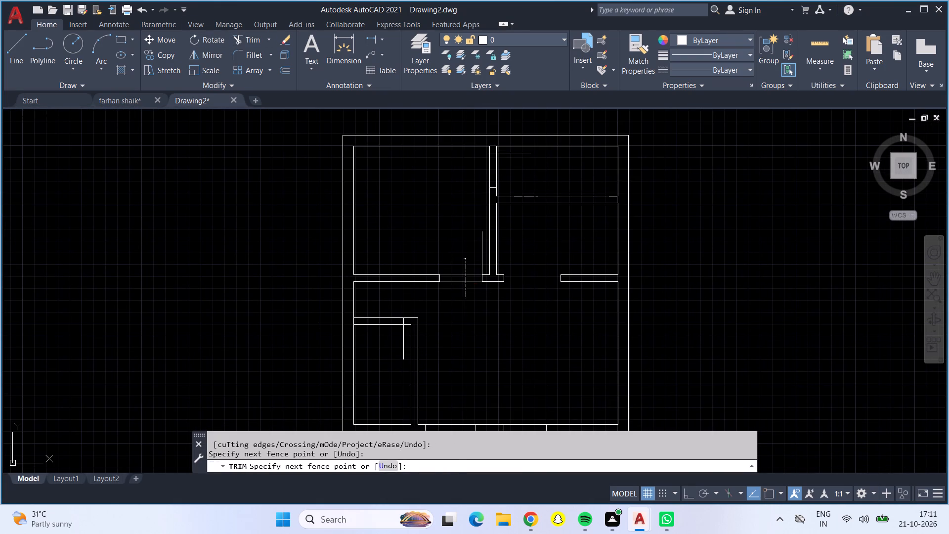
left_click_drag(472, 167, 535, 170)
left_click_drag(382, 305, 381, 327)
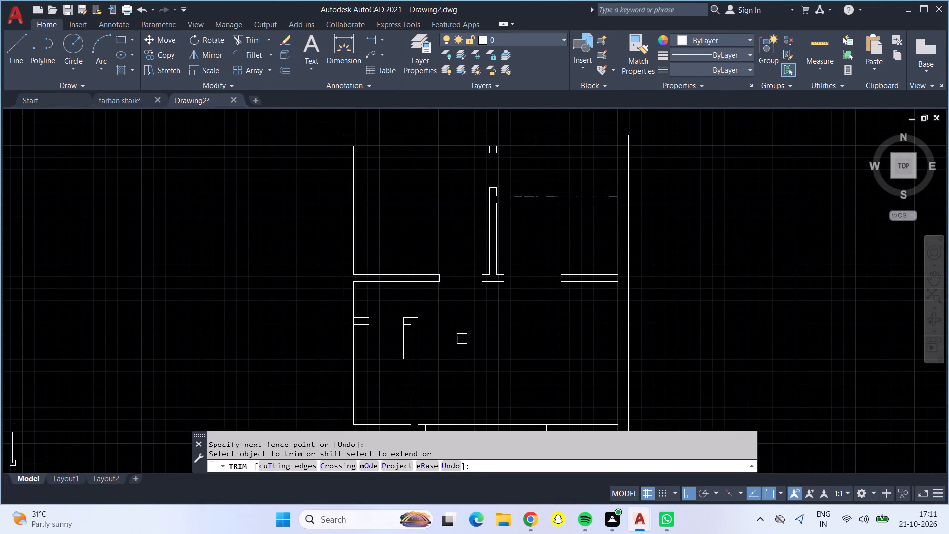
Trim the wall lines across the door openings above the bottom-left and bottom-right rooms.
middle_click_drag(462, 339, 453, 230)
left_click_drag(440, 299, 442, 326)
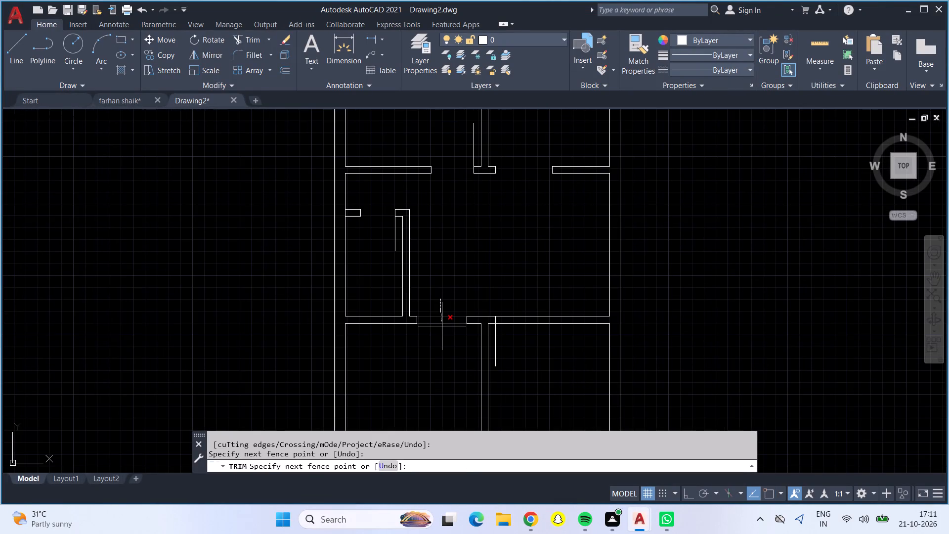
left_click_drag(442, 326, 442, 334)
left_click_drag(510, 300, 515, 338)
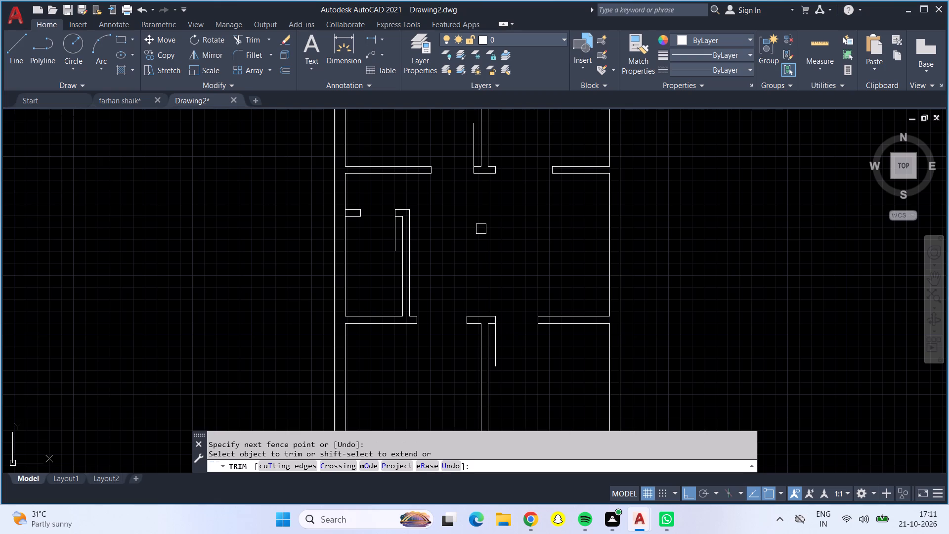
scroll(481, 229, "down", 1)
middle_click_drag(481, 229, 483, 266)
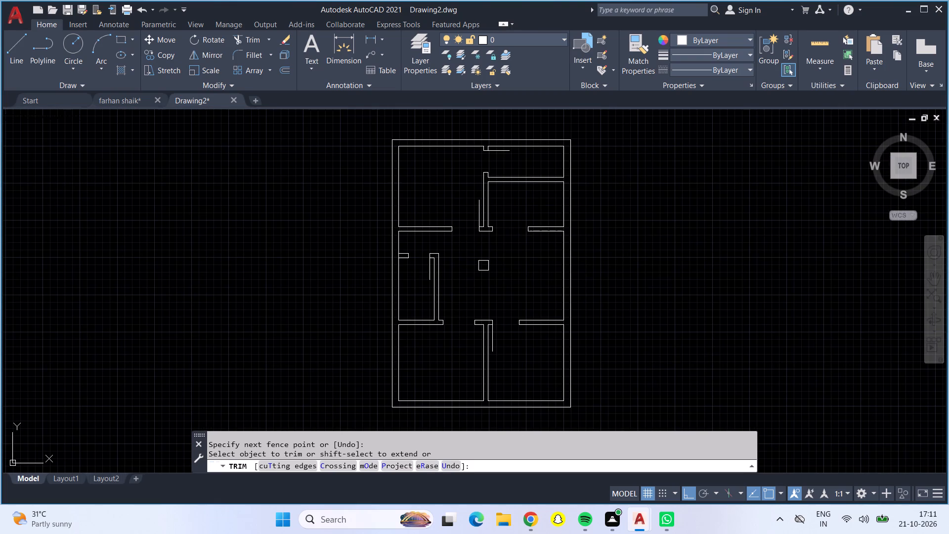
key("Return")
key("Escape")
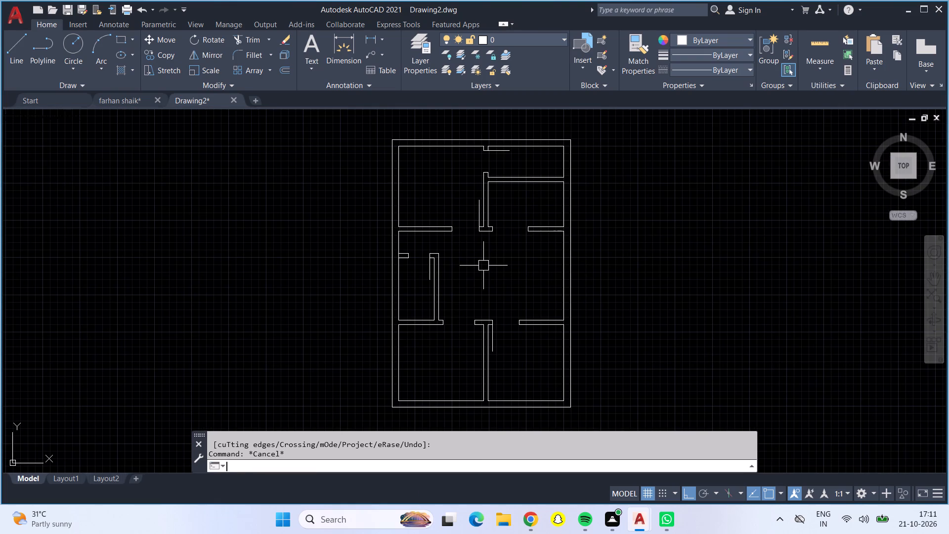
Offset the small left room's door leaf and its jamb line 2" toward the opening.
key("o")
key("Return")
type("2\"")
key("Return")
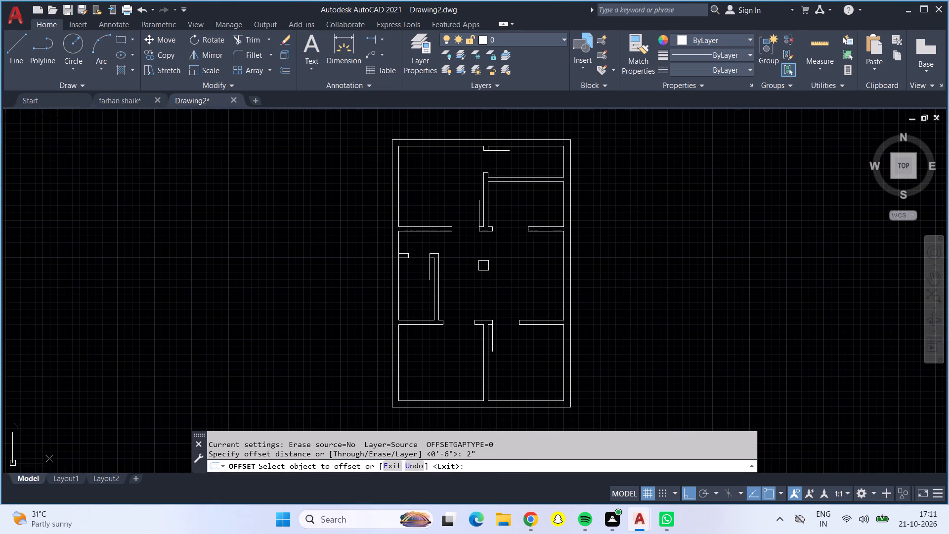
scroll(427, 267, "up", 4)
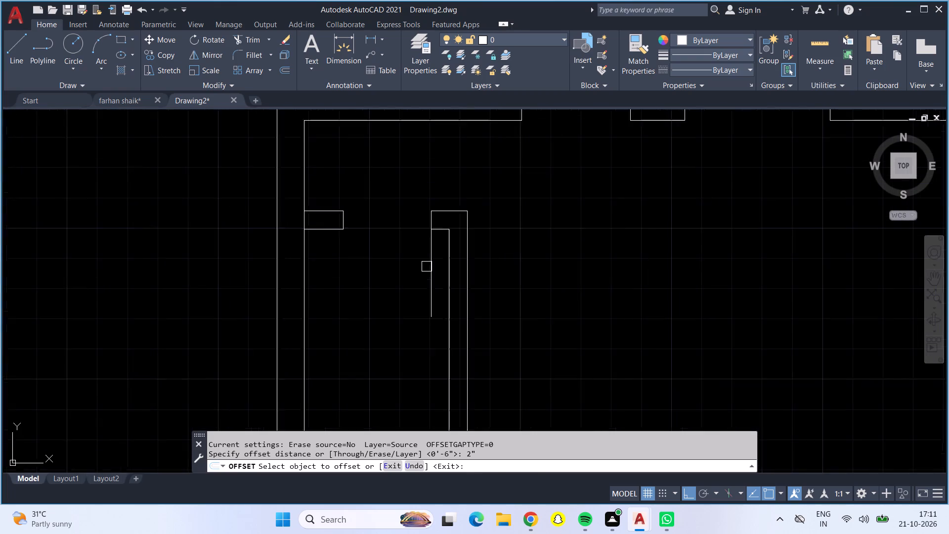
left_click(431, 270)
left_click(368, 263)
left_click(429, 193)
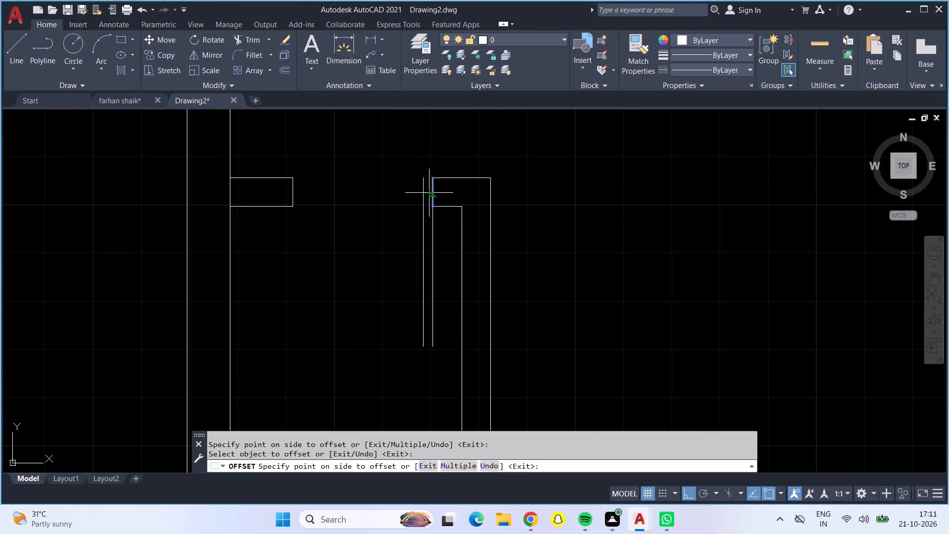
scroll(418, 197, "down", 3)
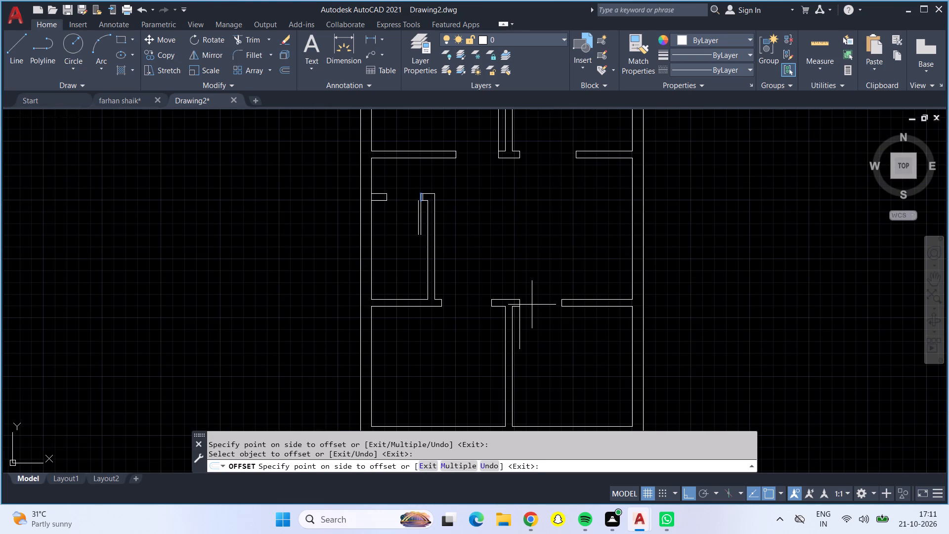
left_click(405, 190)
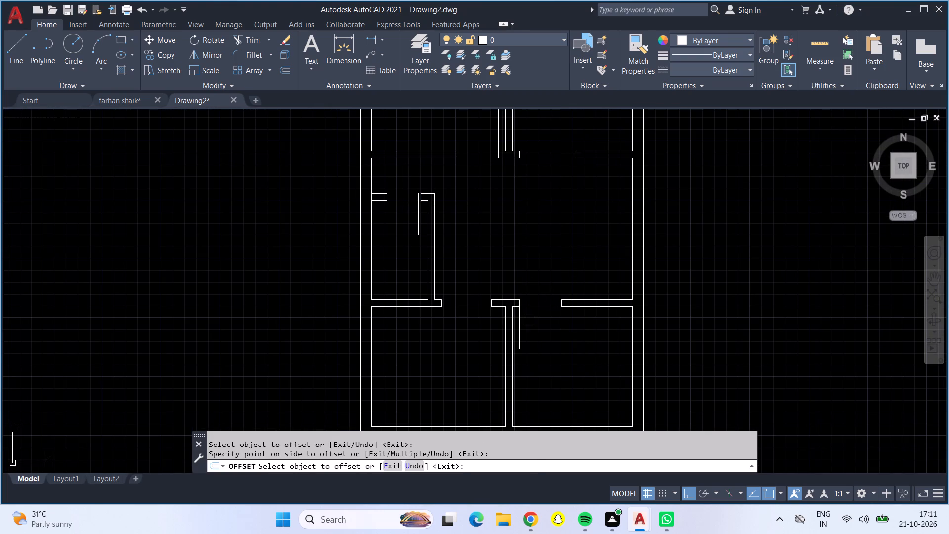
Offset the bottom-right room's door leaf and its jamb line 2" toward the opening.
left_click(518, 321)
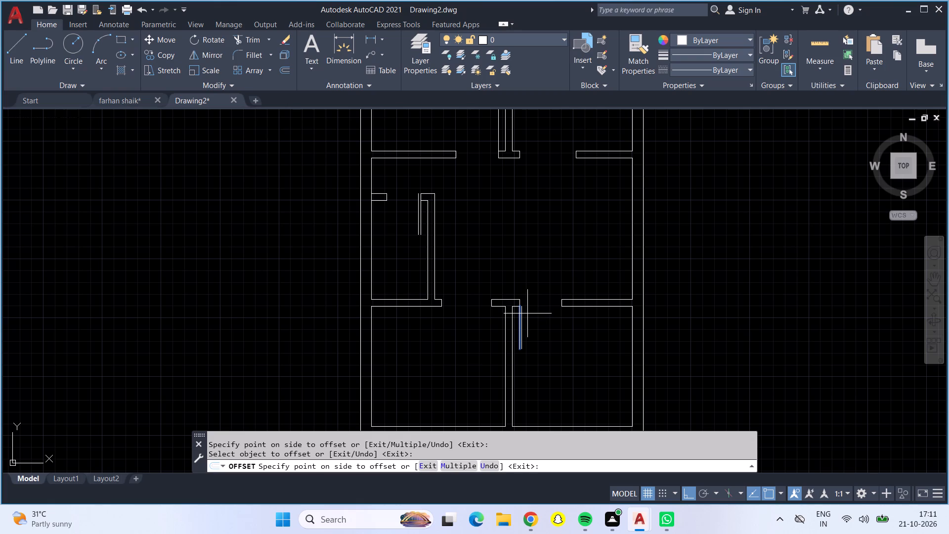
left_click(527, 313)
scroll(516, 301, "up", 3)
left_click(524, 305)
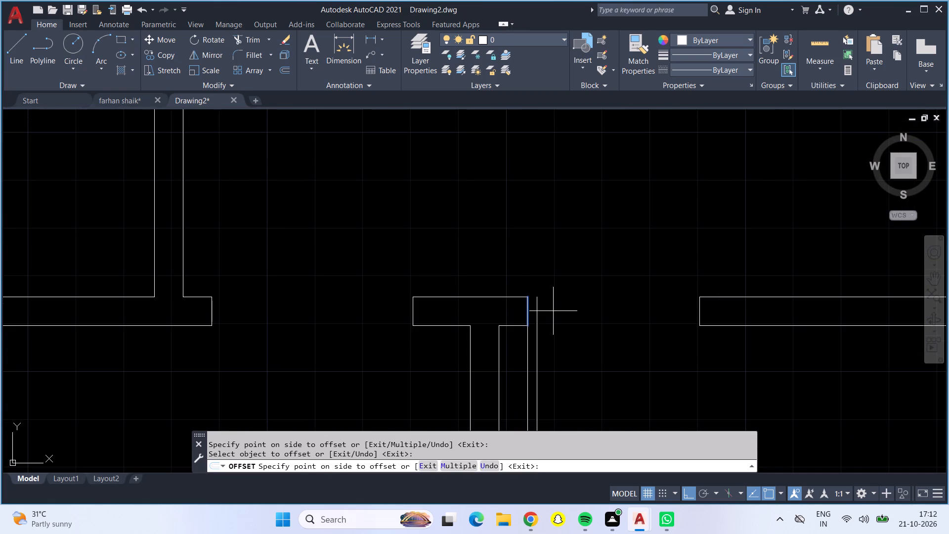
left_click(557, 311)
Offset the door leaf and jamb line at the top-left room's lower opening 2" toward the opening.
scroll(553, 303, "down", 2)
middle_click_drag(536, 173, 560, 452)
left_click(534, 325)
left_click(507, 323)
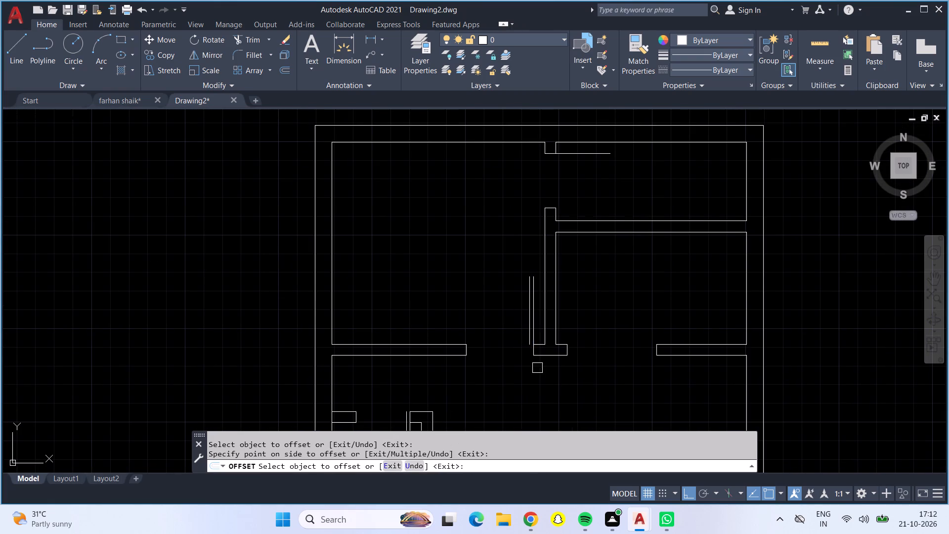
left_click(535, 357)
left_click(513, 359)
Offset the top-right room's door leaf and its jamb line 2" downward into the opening.
left_click(588, 157)
left_click(590, 179)
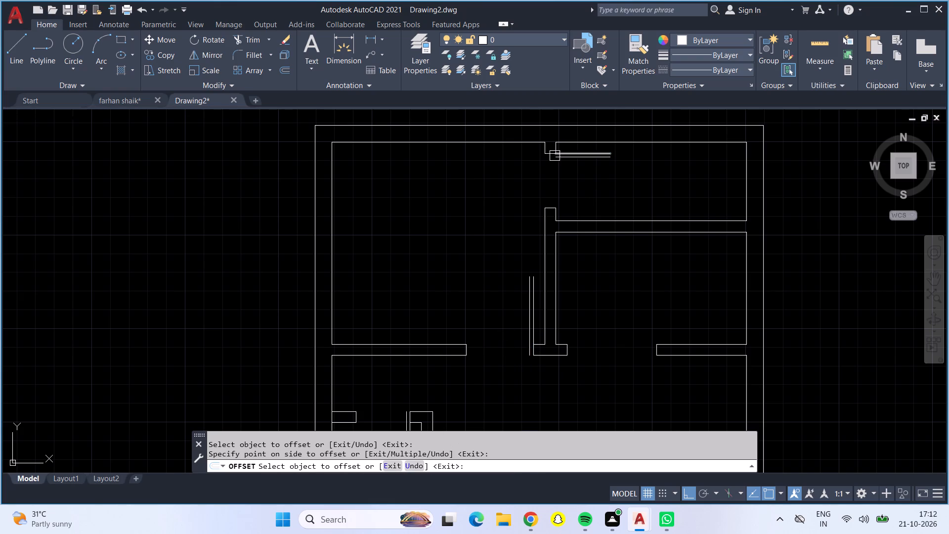
left_click(545, 154)
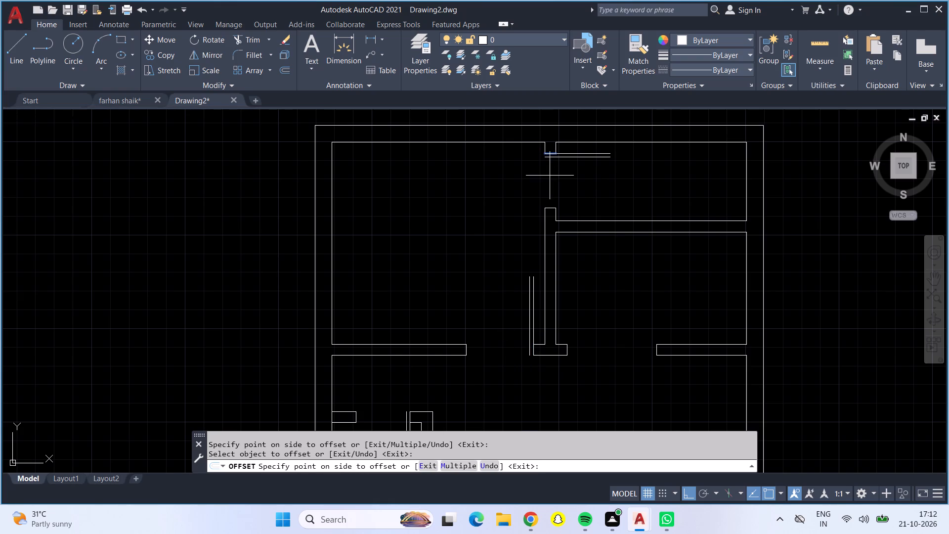
left_click(550, 176)
scroll(606, 332, "down", 1)
middle_click_drag(607, 332, 607, 332)
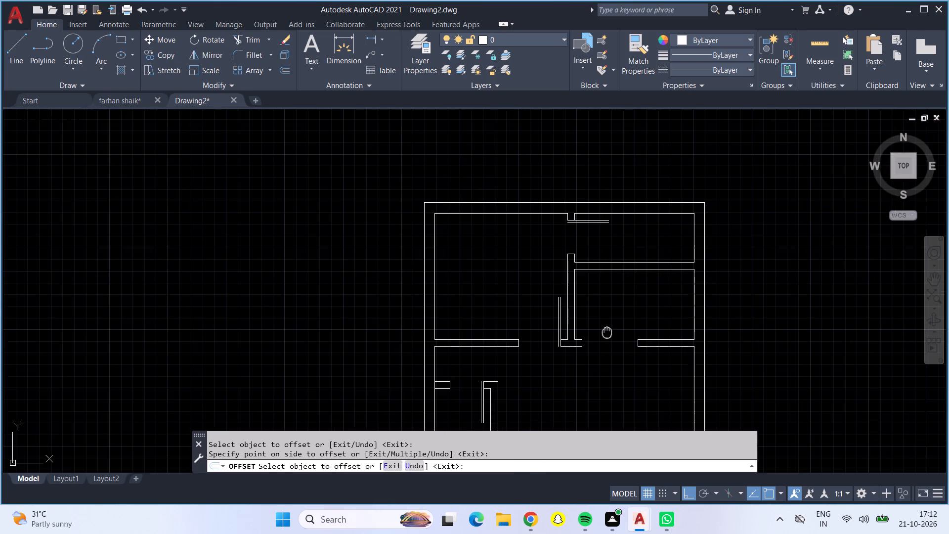
middle_click_drag(607, 332, 591, 311)
middle_click_drag(584, 288, 579, 230)
middle_click_drag(586, 333, 590, 230)
scroll(507, 324, "up", 1)
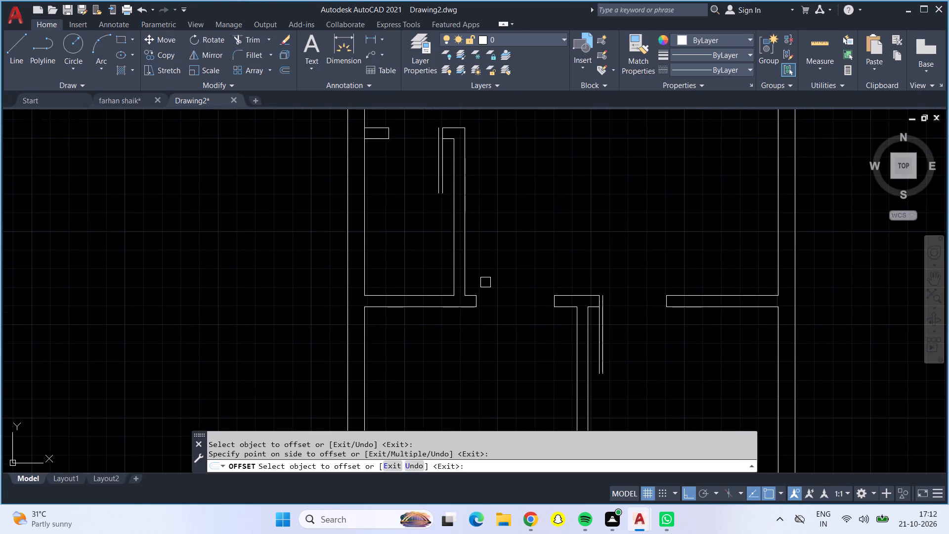
scroll(534, 305, "up", 1)
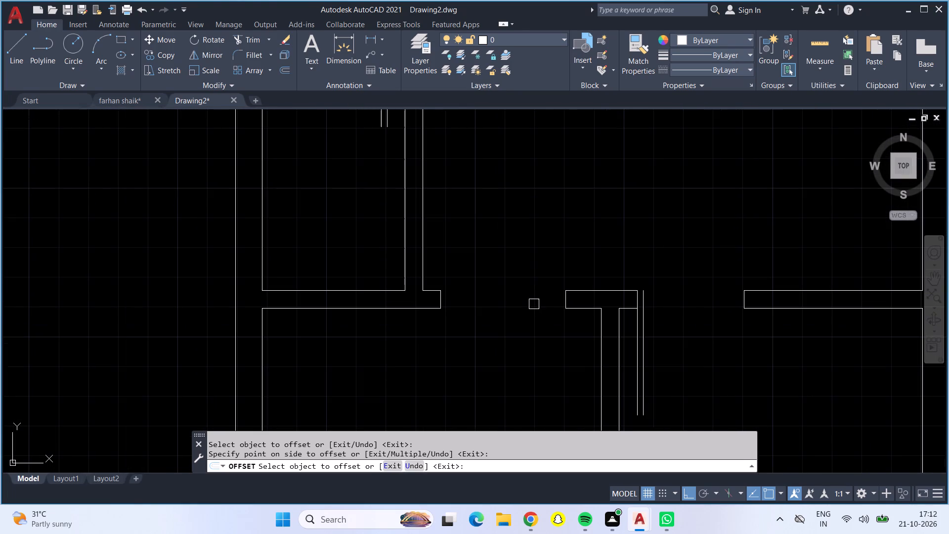
middle_click_drag(534, 304, 642, 376)
scroll(534, 304, "up", 1)
key("Escape")
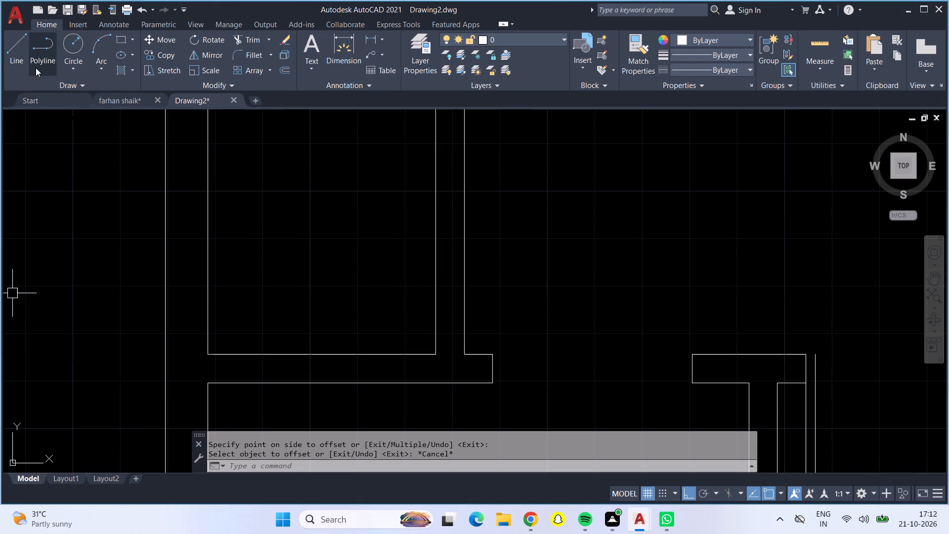
Draw a 3'6" vertical door-leaf line upward from the left jamb's top corner at the wide central opening.
left_click(20, 47)
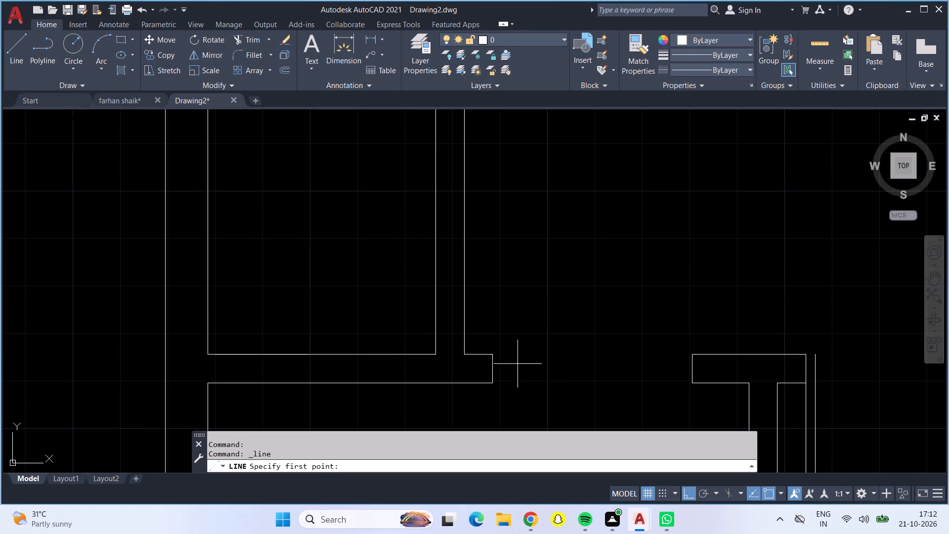
left_click(493, 358)
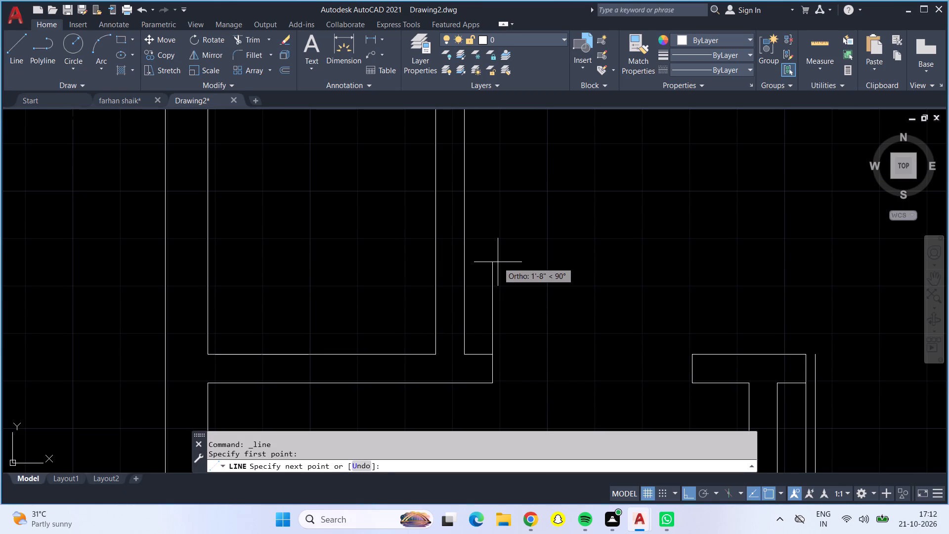
type("3'")
type("6\"")
key("Return")
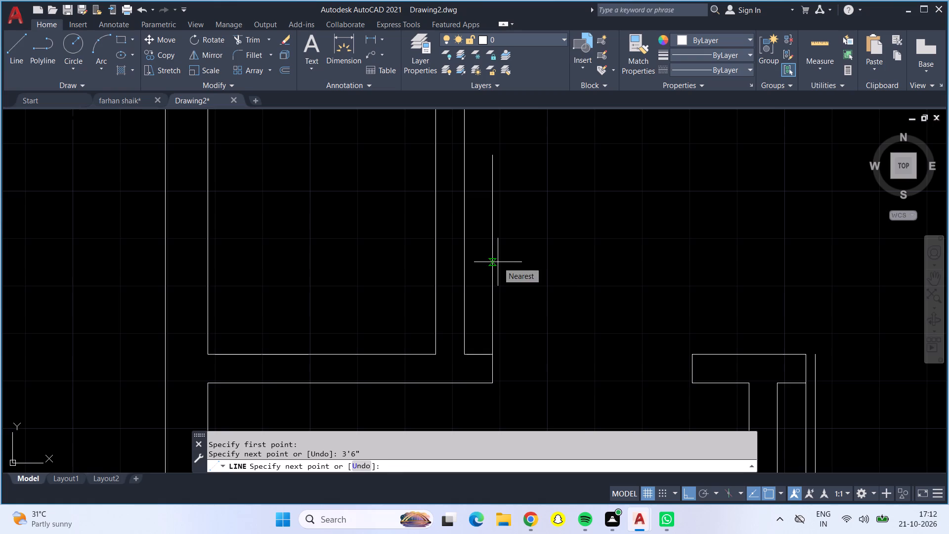
key("Return")
Draw a matching 3'6" vertical door-leaf line upward from the right jamb's top corner of the central opening.
left_click(18, 42)
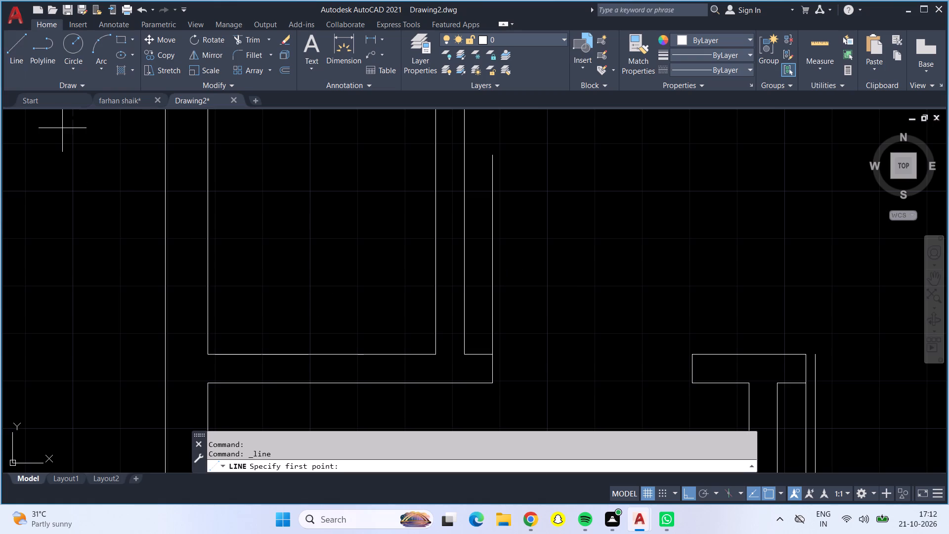
left_click(691, 356)
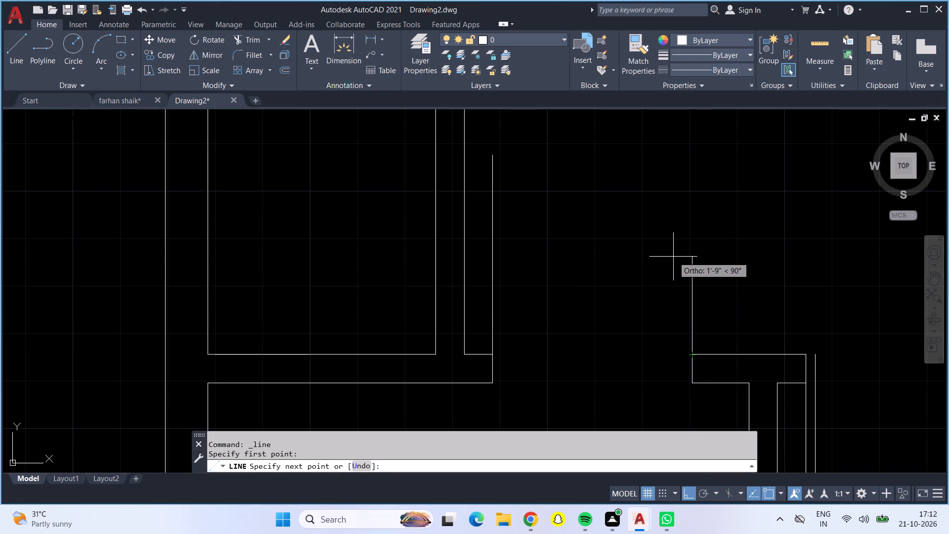
key("3")
type("'6\"")
key("Return")
key("Return")
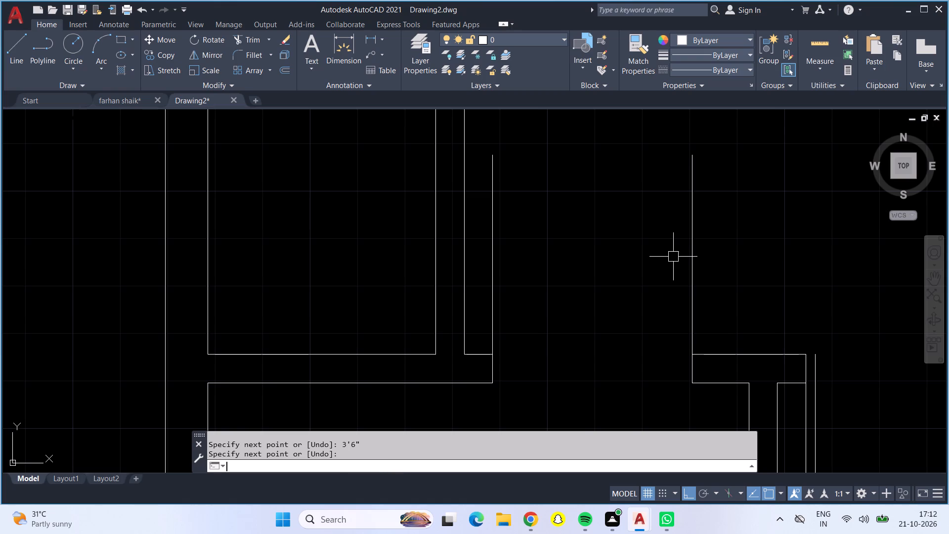
Offset both jamb lines of the central opening 2' inward as guide lines.
middle_click_drag(597, 311, 552, 320)
middle_click_drag(556, 361, 455, 353)
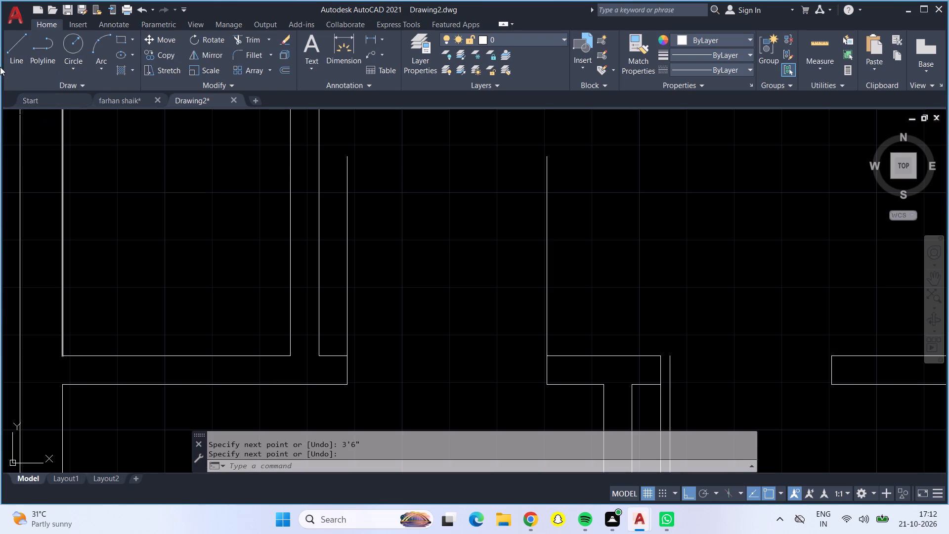
middle_click(462, 362)
scroll(462, 362, "up", 1)
middle_click_drag(462, 369, 466, 341)
scroll(462, 364, "up", 1)
key("Escape")
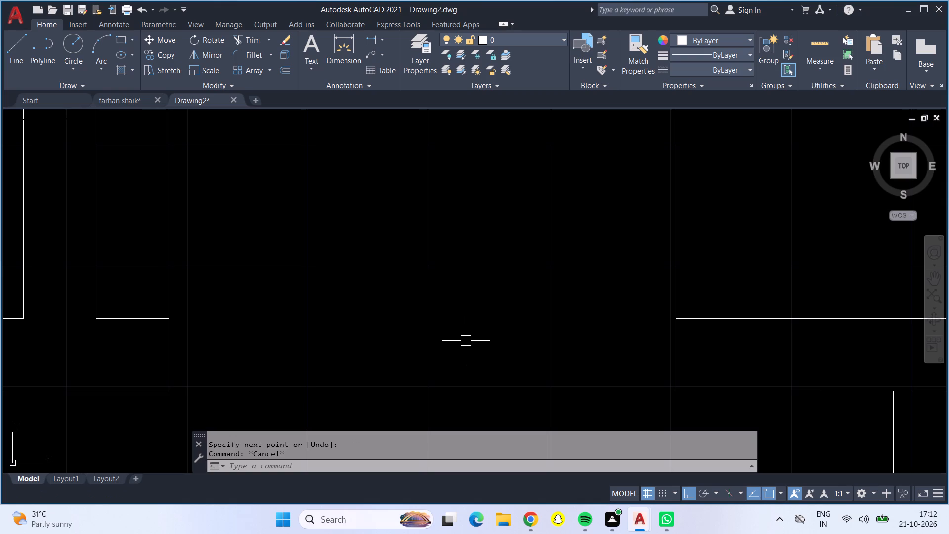
key("o")
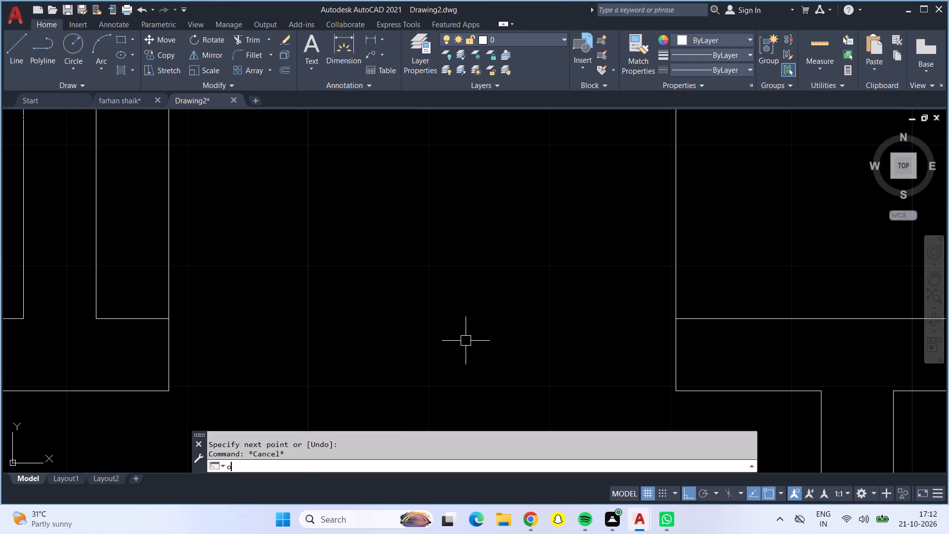
key("Return")
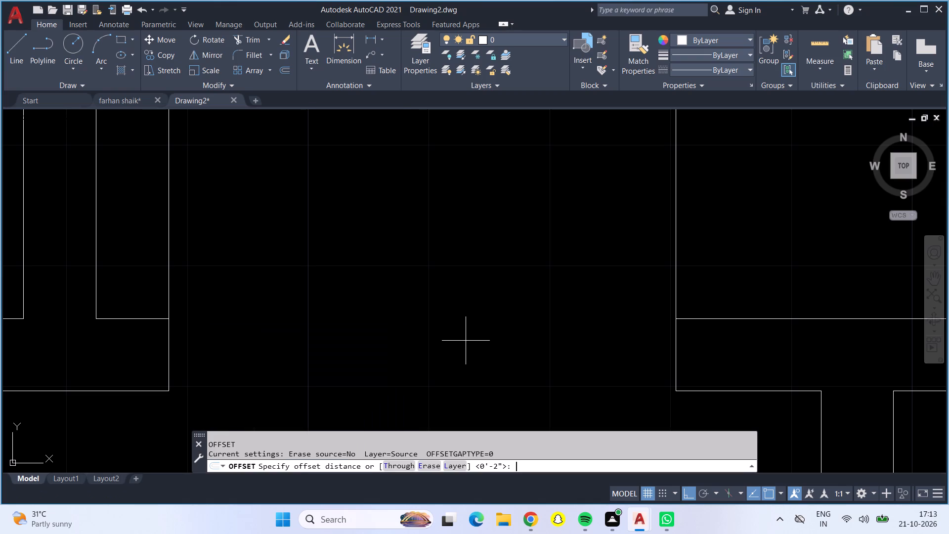
type("2'")
key("Return")
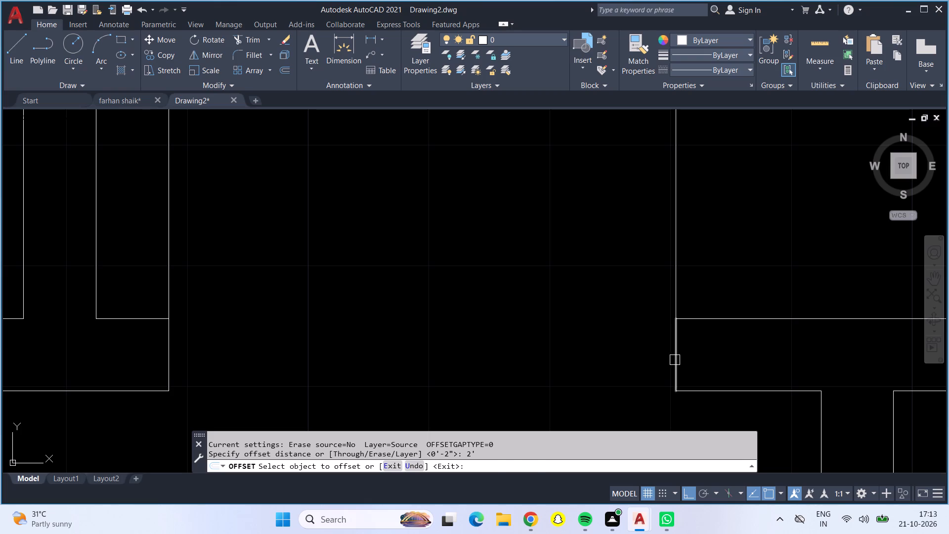
left_click(673, 360)
left_click(564, 351)
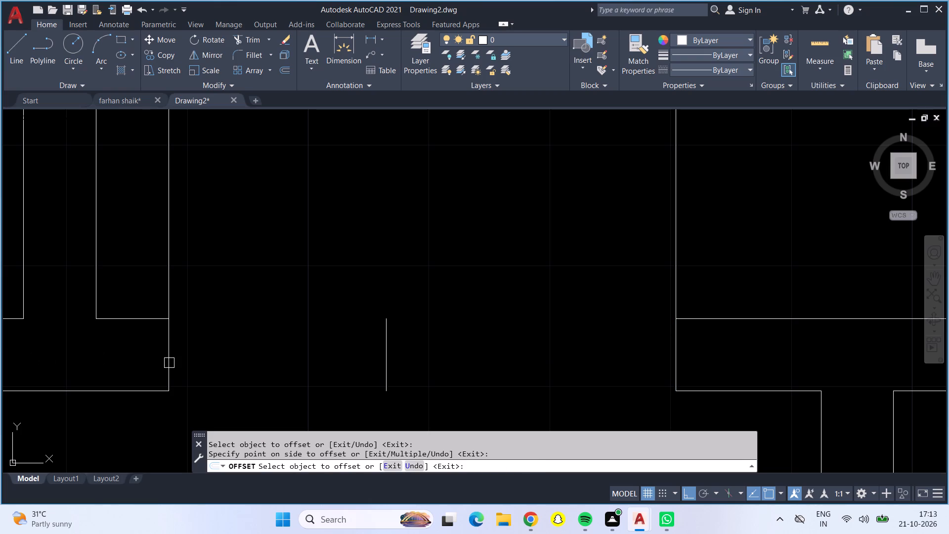
left_click(169, 362)
left_click_drag(323, 357, 348, 357)
key("Escape")
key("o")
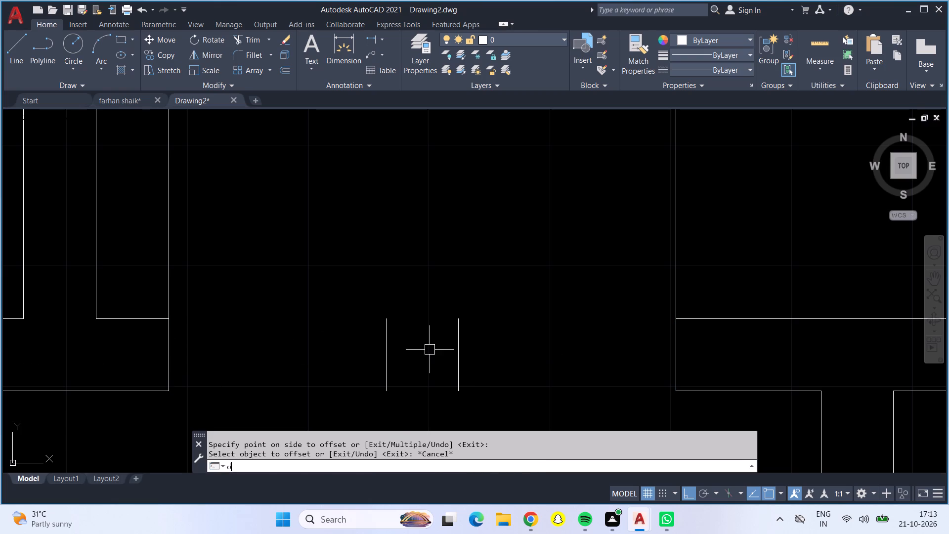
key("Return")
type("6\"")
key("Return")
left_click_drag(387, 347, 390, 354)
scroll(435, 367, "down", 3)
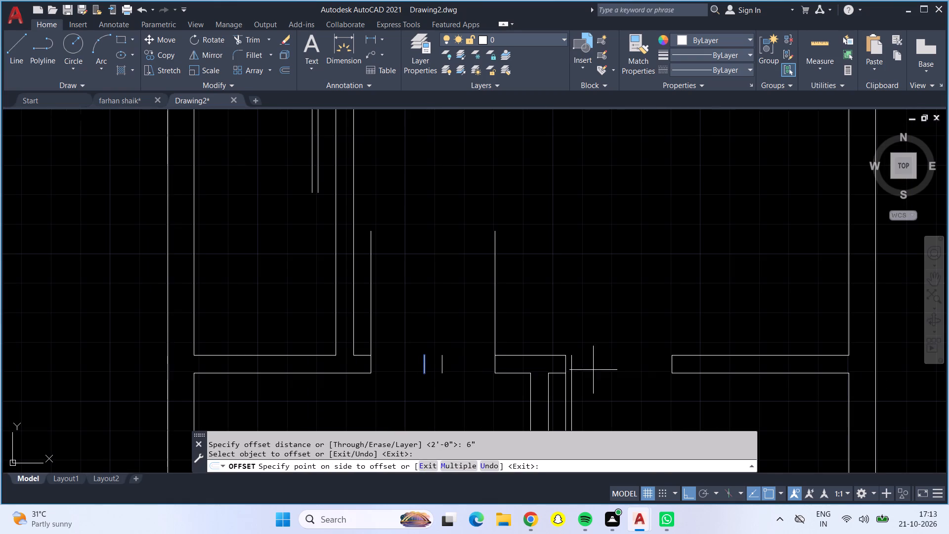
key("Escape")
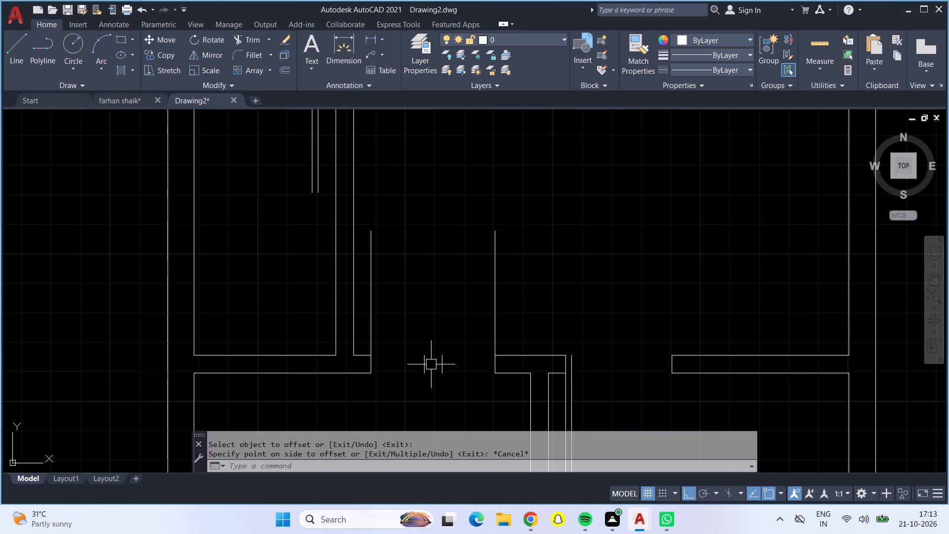
Offset the two guide lines in the central opening 3" toward each other to mark the opening's midpoint.
scroll(430, 364, "up", 3)
key("o")
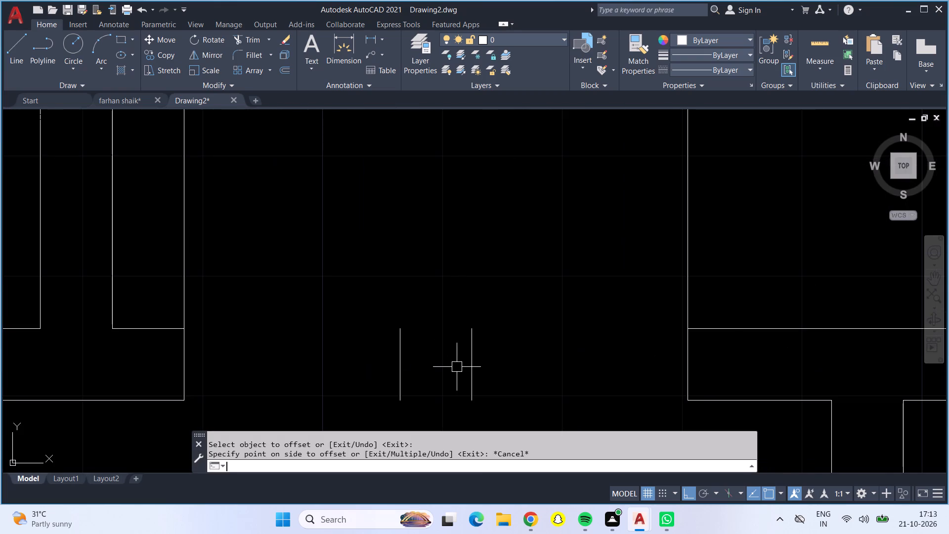
key("Return")
type("3\"")
key("Return")
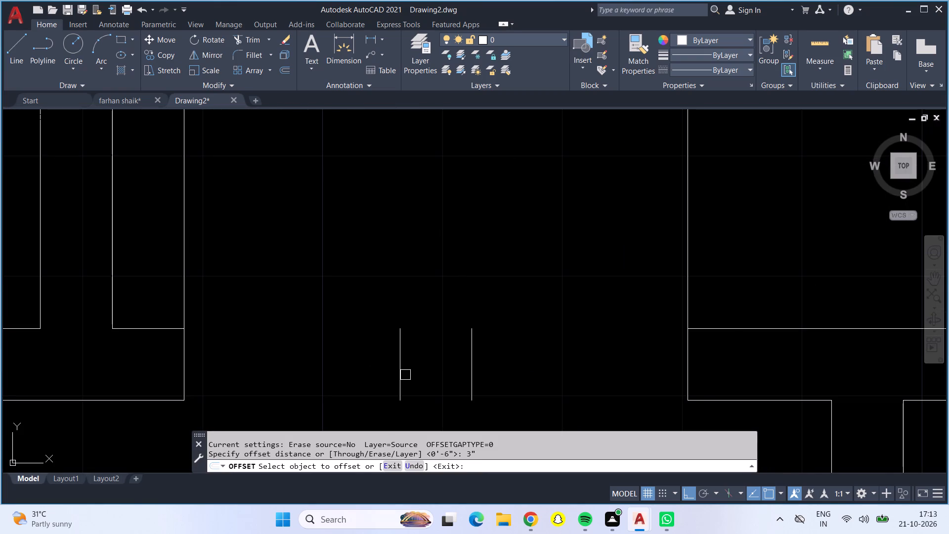
left_click(399, 377)
left_click(457, 379)
left_click(471, 379)
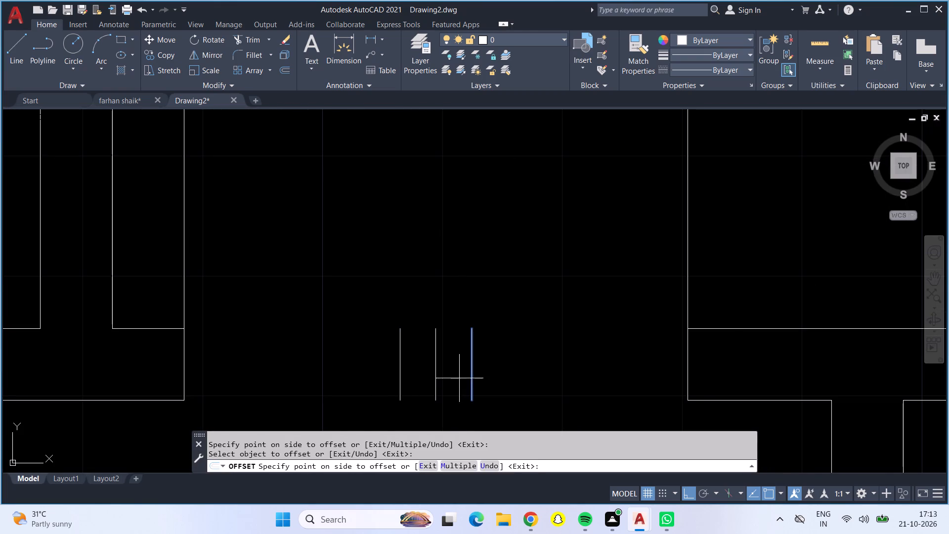
left_click(451, 374)
Trim away the two outer guide lines on either side of the central opening's middle line.
scroll(440, 368, "down", 1)
scroll(440, 368, "up", 2)
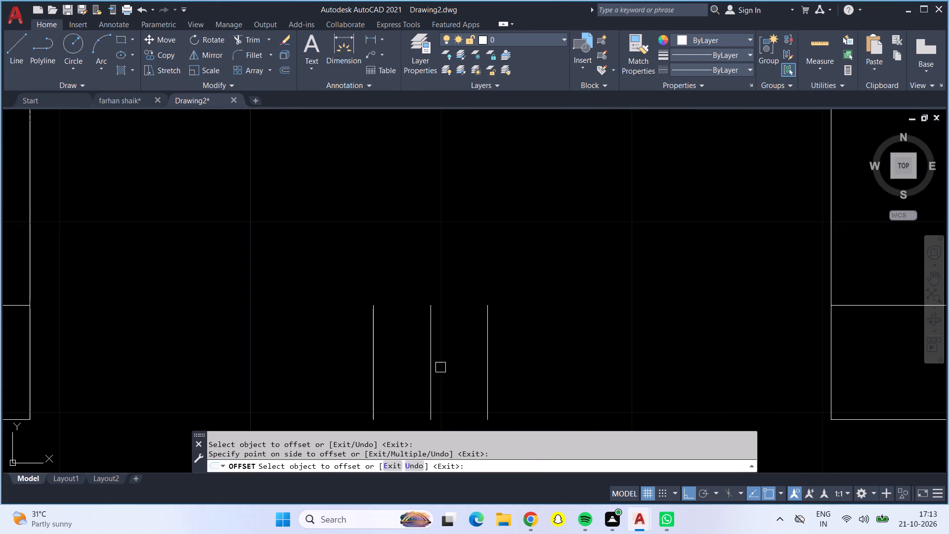
scroll(440, 367, "down", 1)
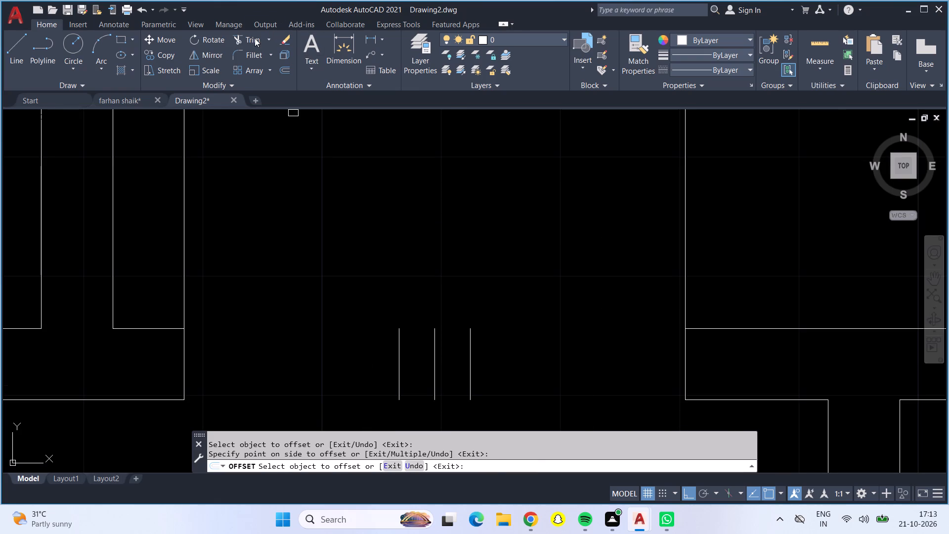
left_click(255, 38)
left_click(396, 372)
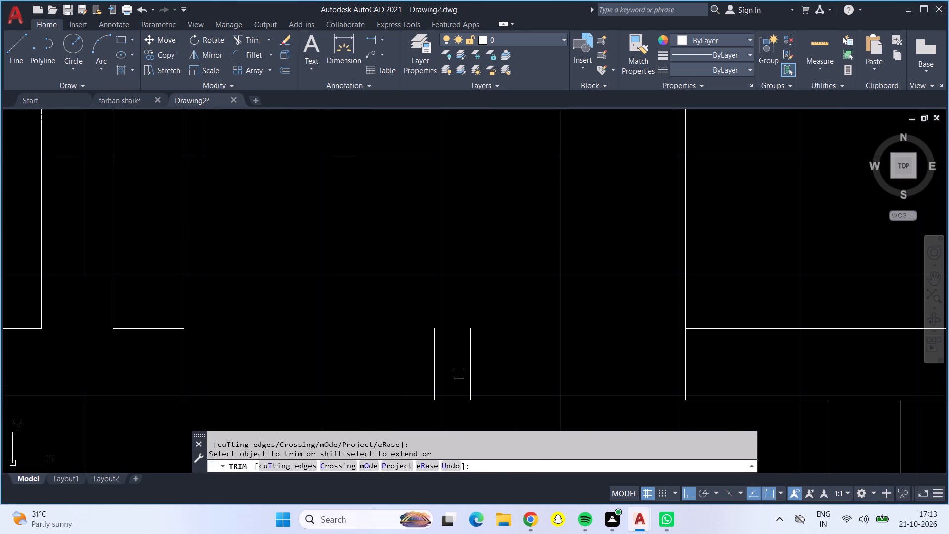
left_click(465, 373)
left_click(473, 376)
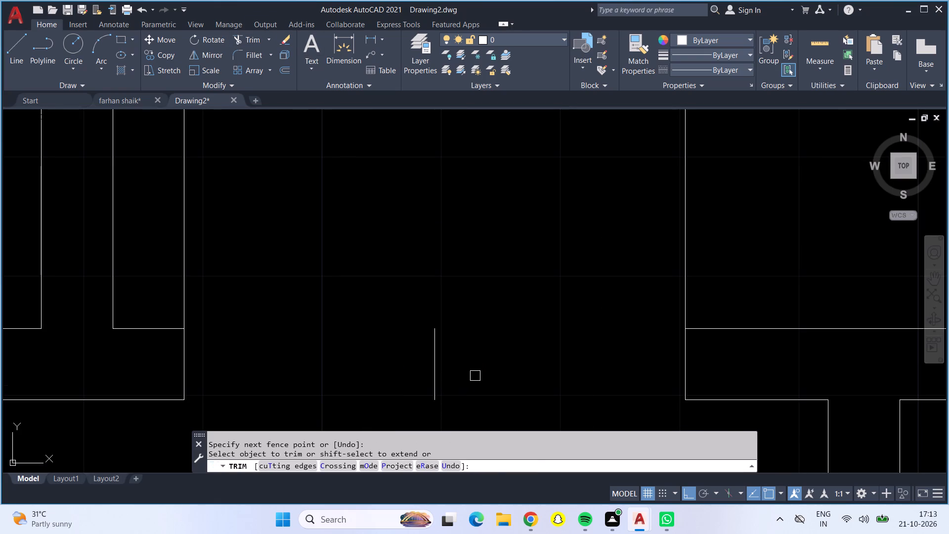
key("Return")
key("Escape")
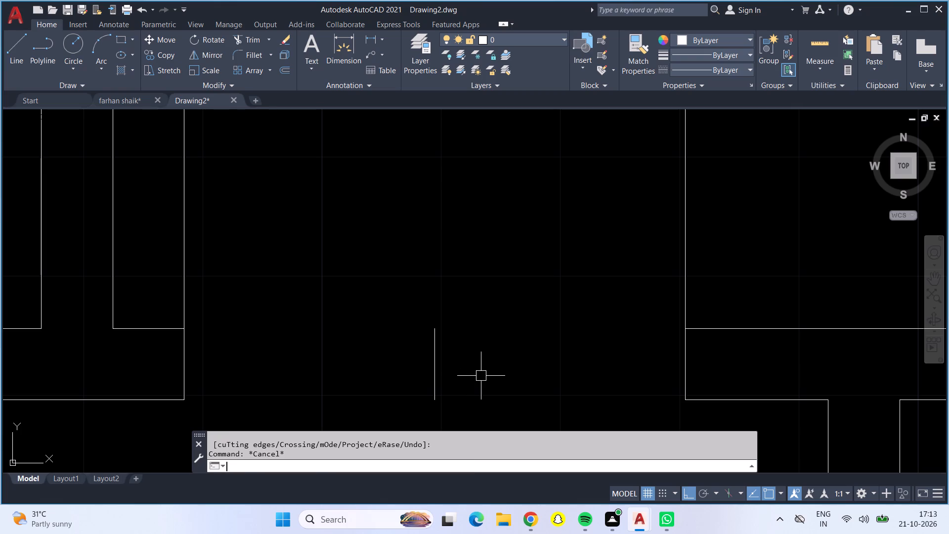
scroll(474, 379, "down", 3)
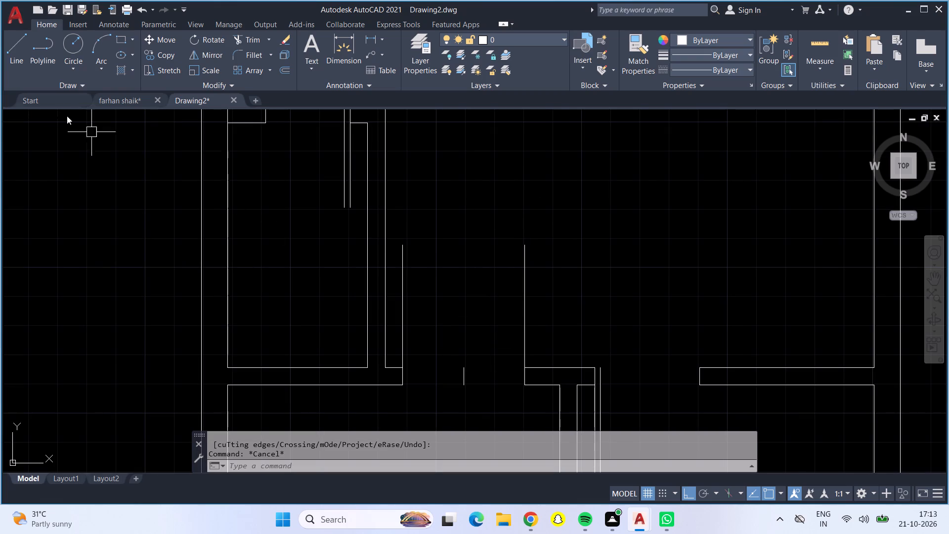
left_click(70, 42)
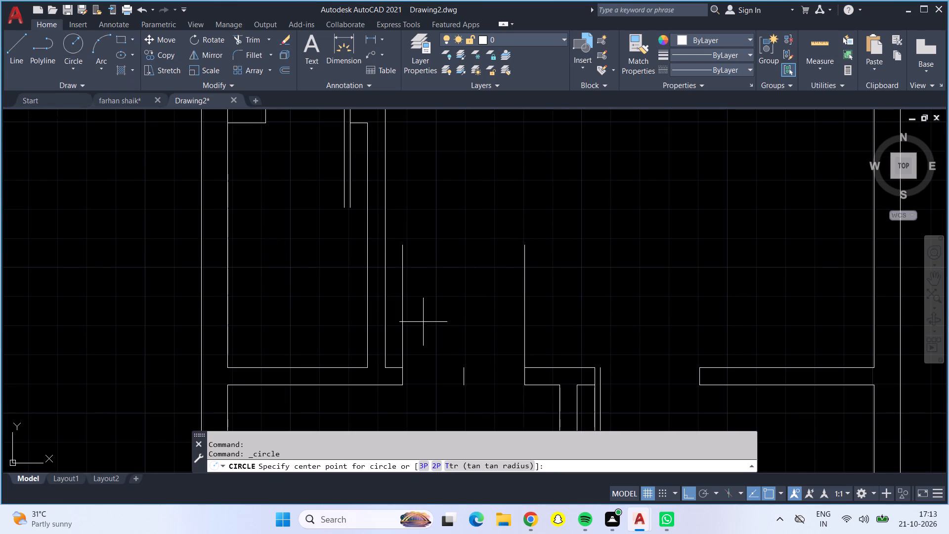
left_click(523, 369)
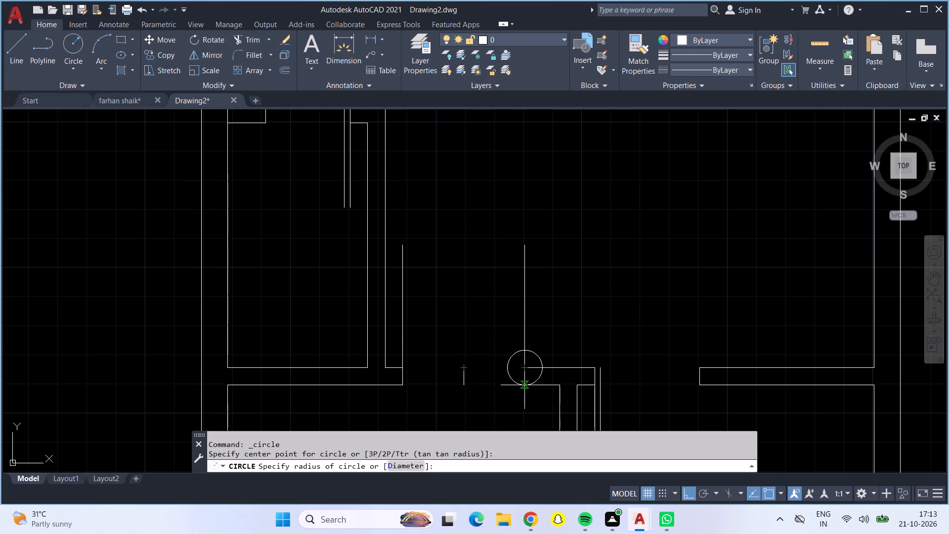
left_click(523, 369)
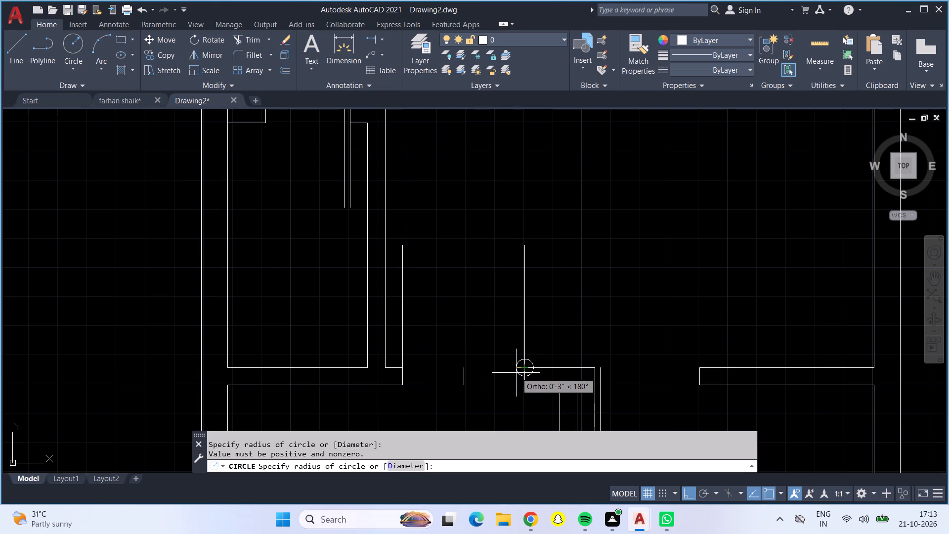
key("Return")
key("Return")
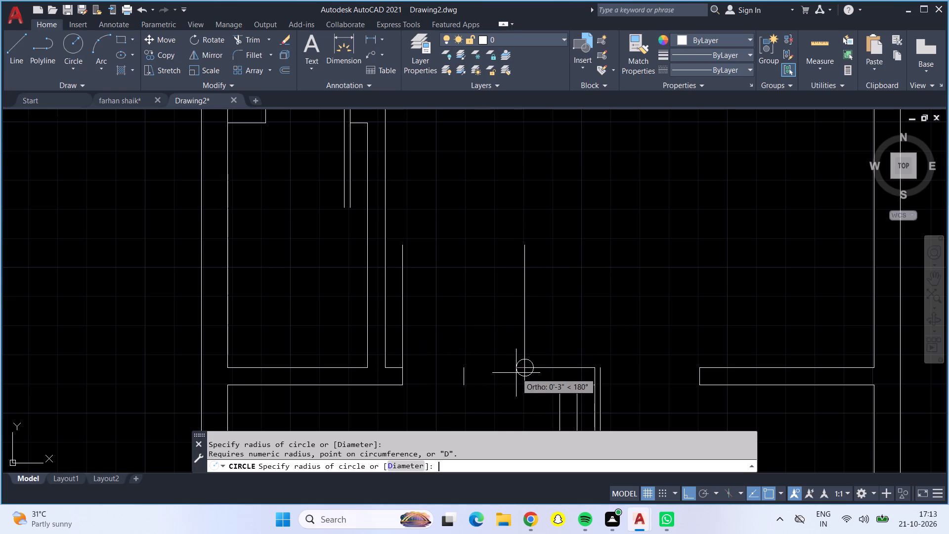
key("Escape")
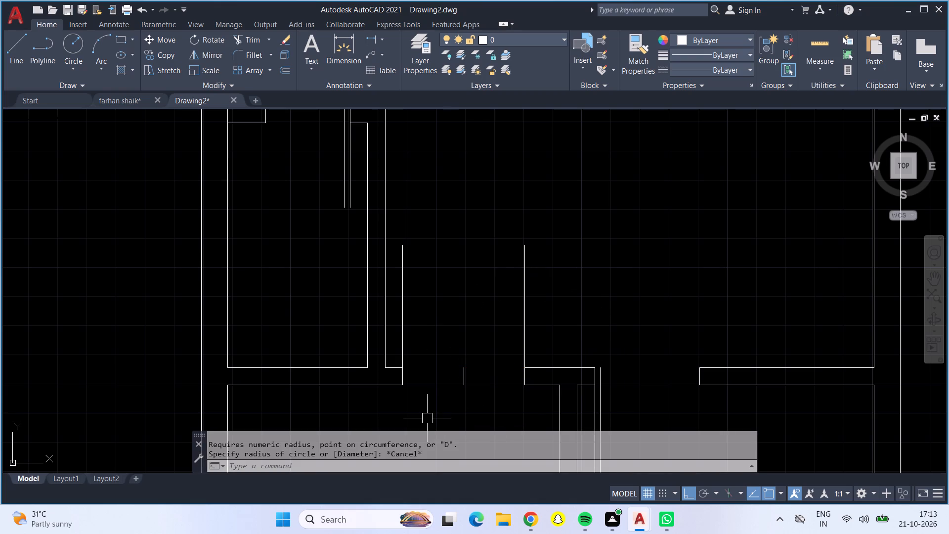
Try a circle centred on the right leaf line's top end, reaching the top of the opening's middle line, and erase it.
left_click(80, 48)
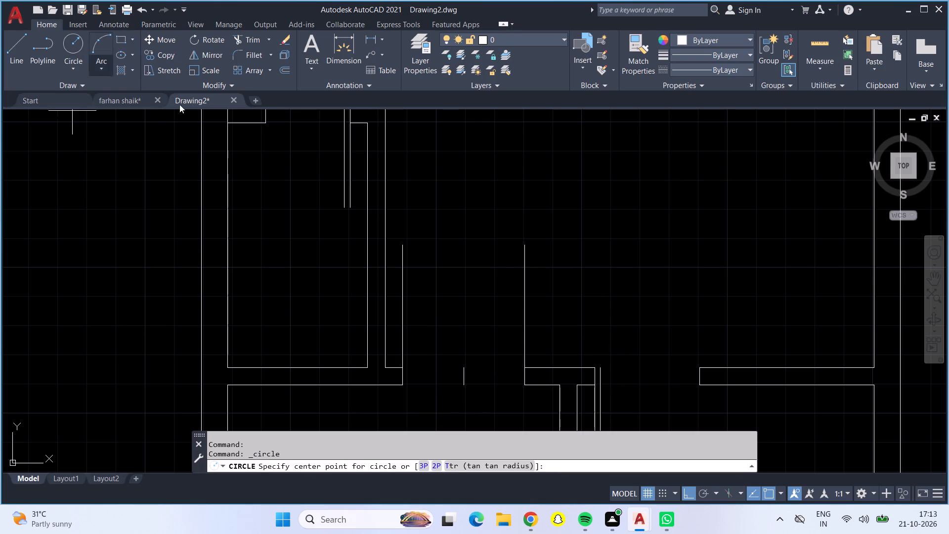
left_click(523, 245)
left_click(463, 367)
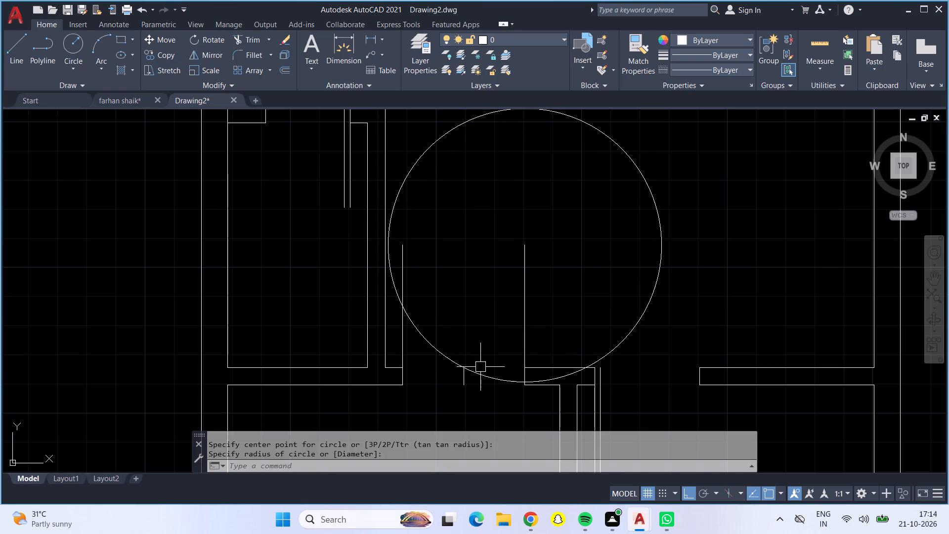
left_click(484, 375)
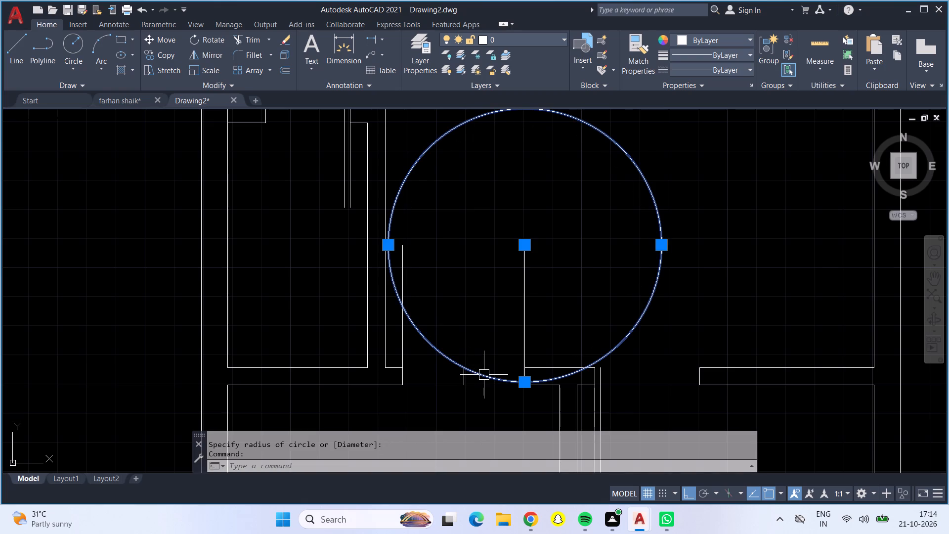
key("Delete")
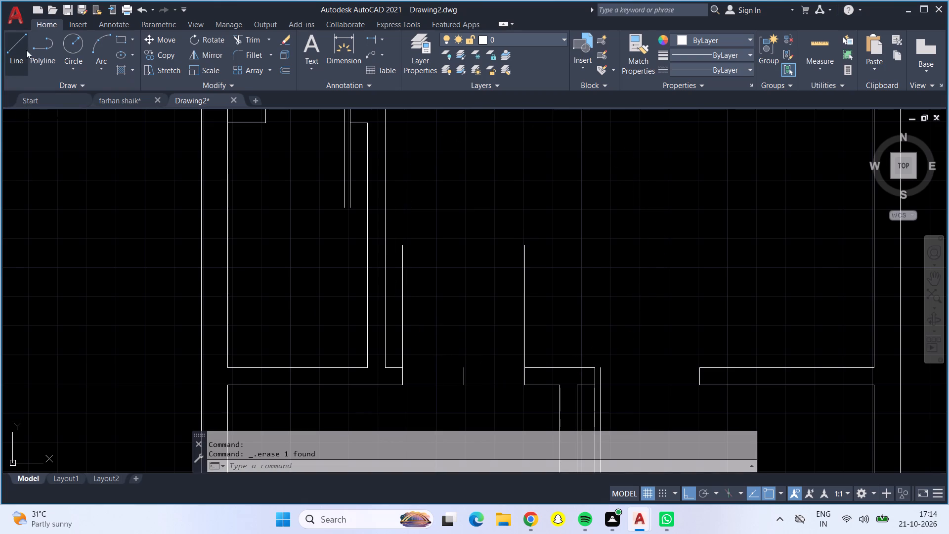
Draw a three-point arc from the right leaf line's top end through the middle line's top, ending freely beyond the right jamb.
left_click(102, 44)
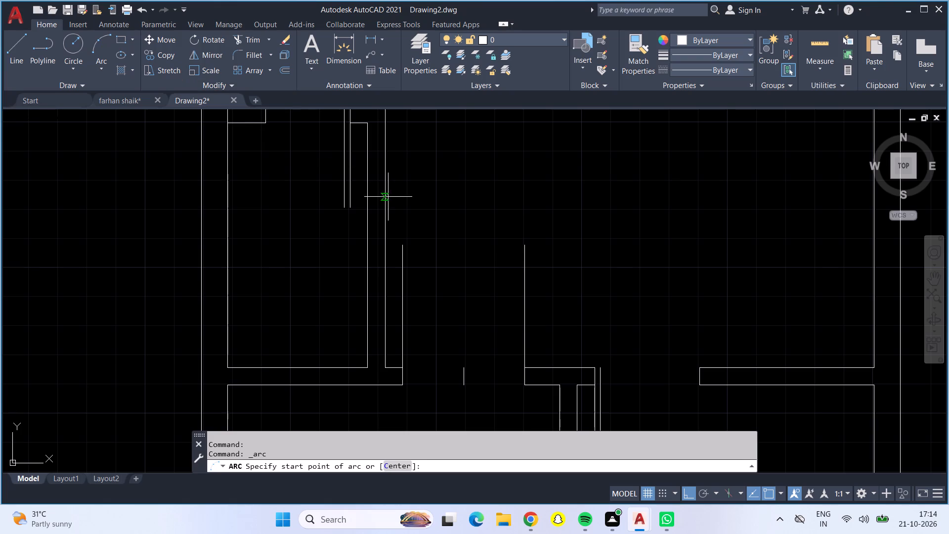
left_click(522, 245)
left_click(464, 367)
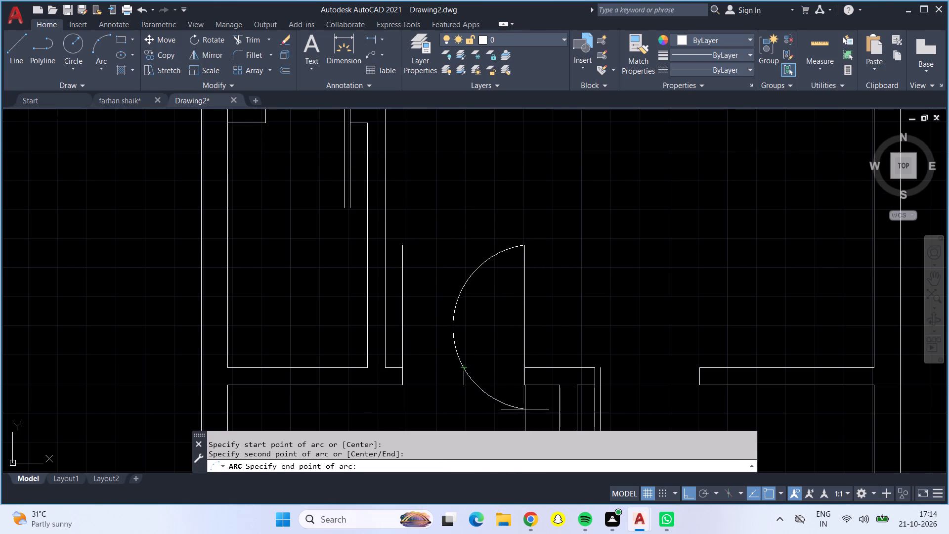
left_click(668, 271)
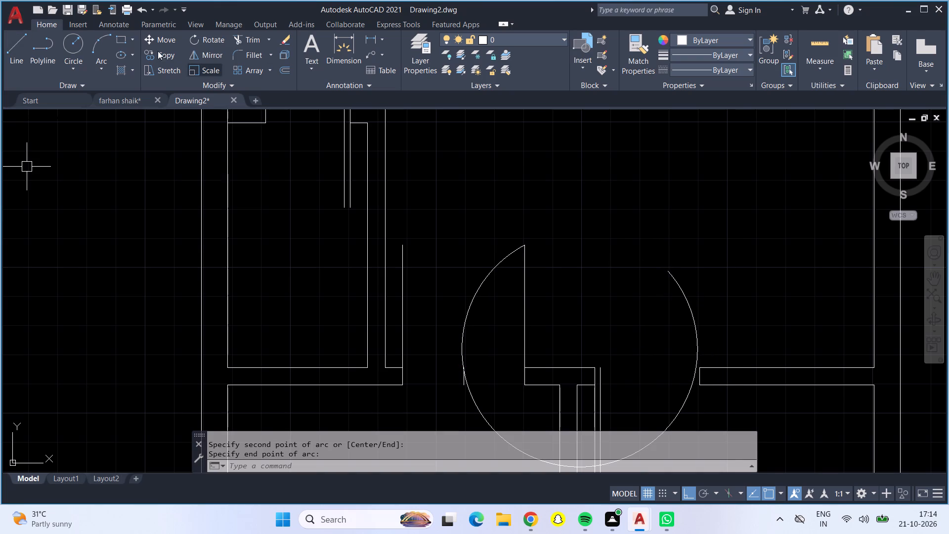
Draw a matching three-point arc from the left leaf line's top end through the middle line's top, ending freely near the left outer wall.
left_click(102, 40)
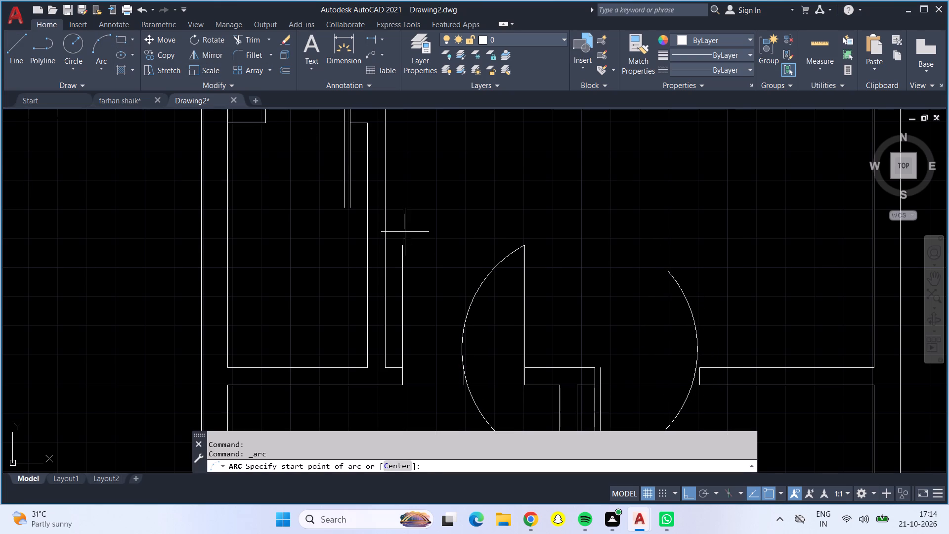
left_click(402, 246)
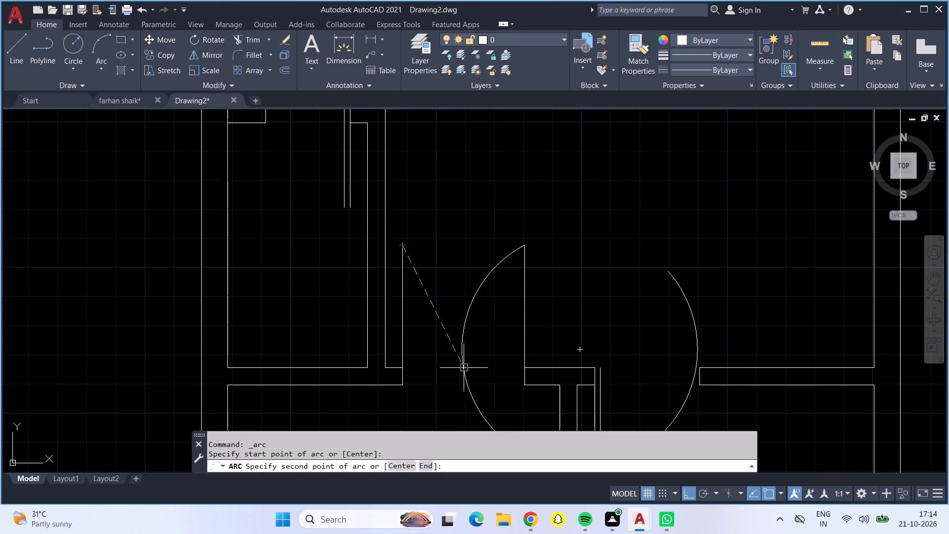
left_click(462, 368)
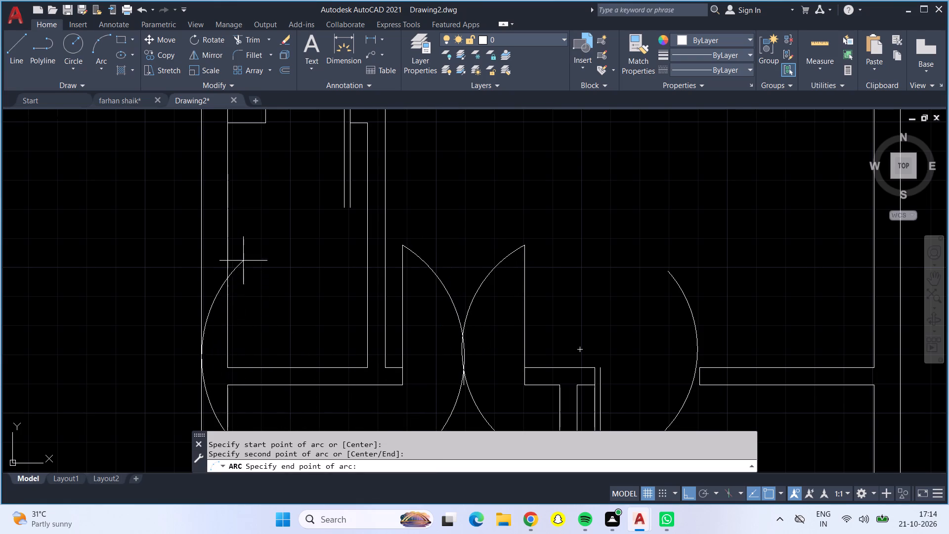
left_click(245, 242)
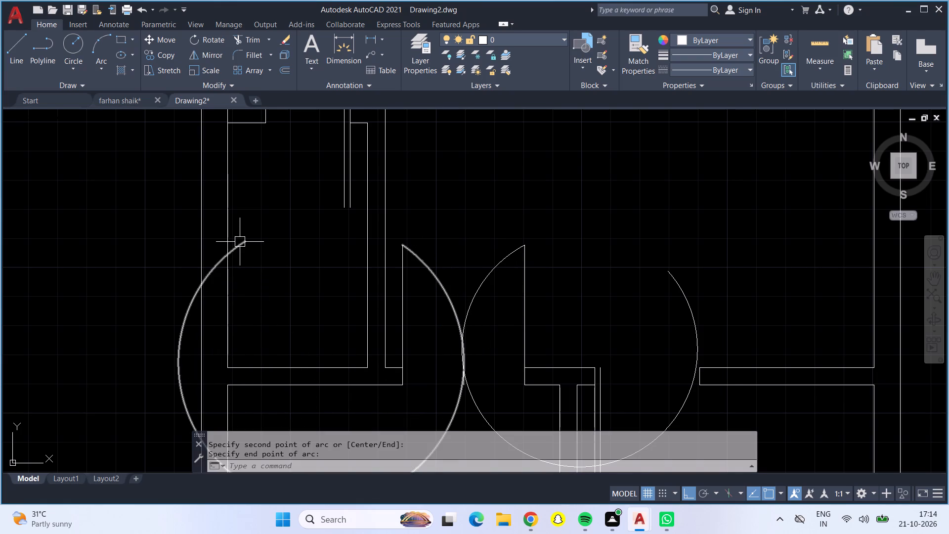
Trim both swing arcs below the point where they cross in the central opening.
left_click(239, 40)
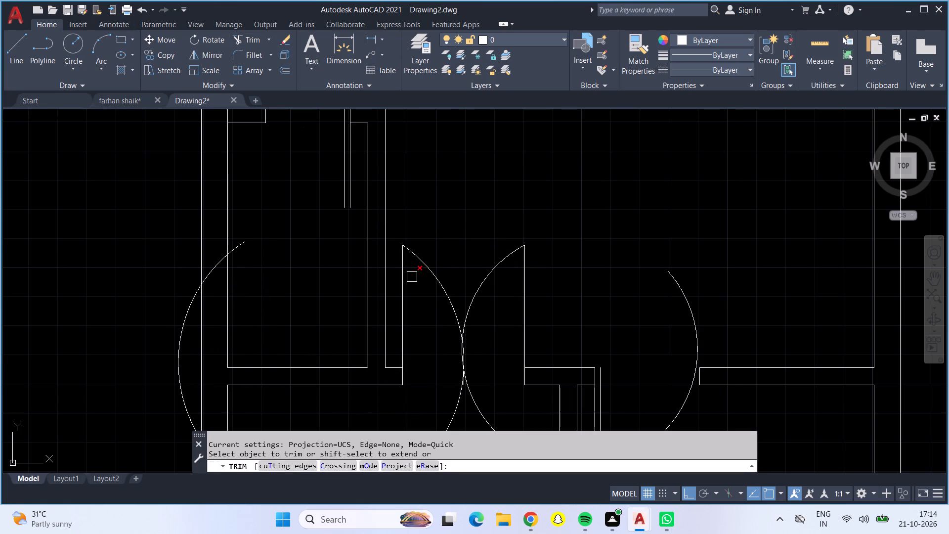
left_click_drag(469, 396, 469, 402)
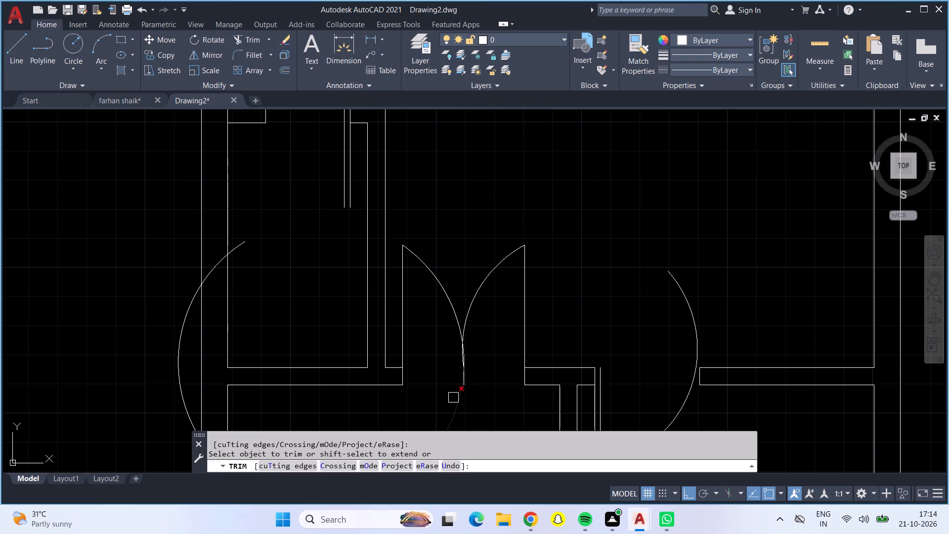
left_click(453, 398)
scroll(490, 364, "down", 1)
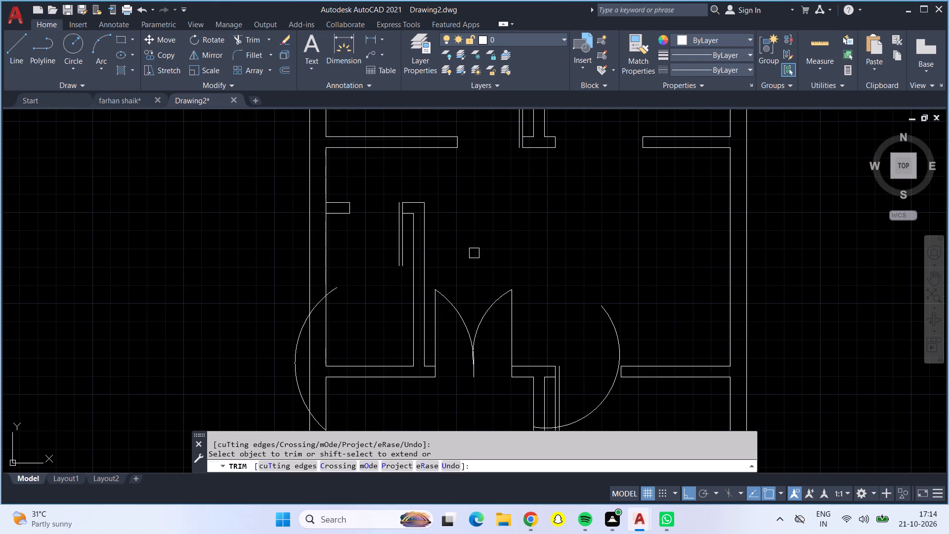
scroll(474, 252, "down", 1)
middle_click_drag(474, 252, 445, 205)
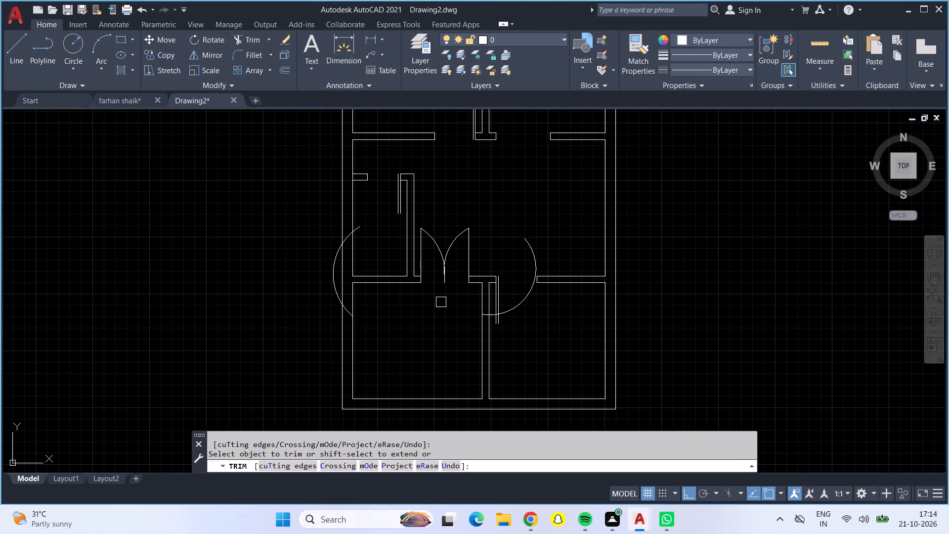
scroll(444, 278, "up", 5)
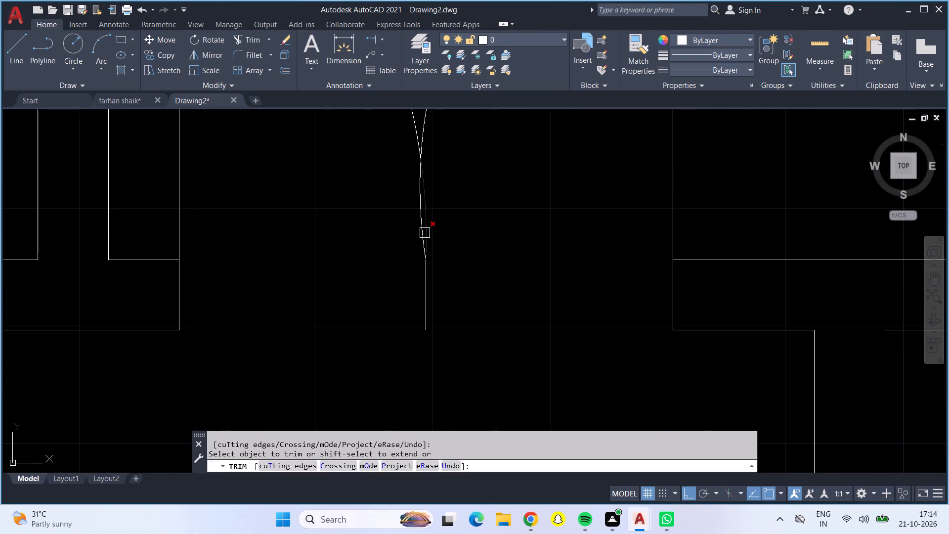
left_click(417, 213)
left_click(426, 215)
Remove the short middle line from the central opening.
left_click(430, 291)
left_click(427, 287)
scroll(427, 287, "down", 3)
middle_click_drag(437, 331, 444, 283)
scroll(444, 283, "down", 1)
middle_click_drag(444, 283, 455, 323)
key("Escape")
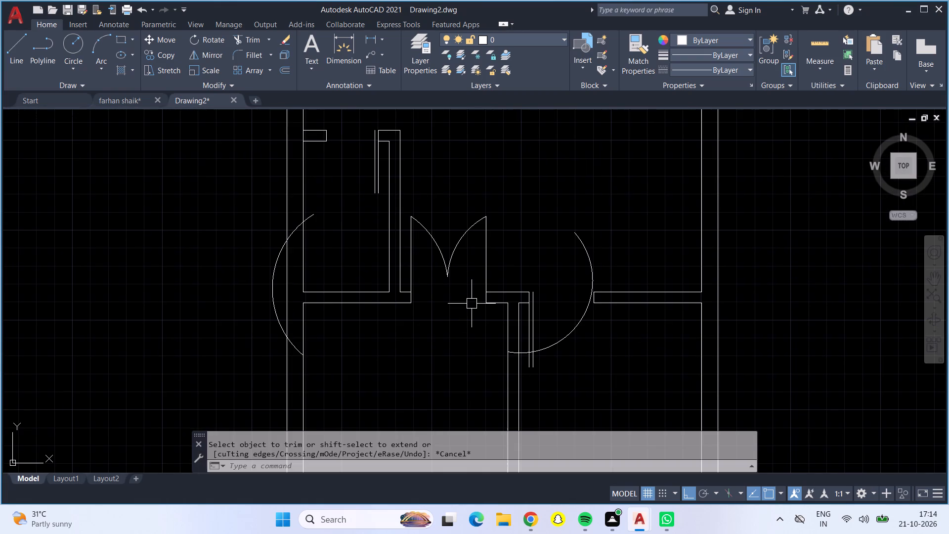
Erase the two leftover arc pieces on either side of the central double door.
left_click(594, 277)
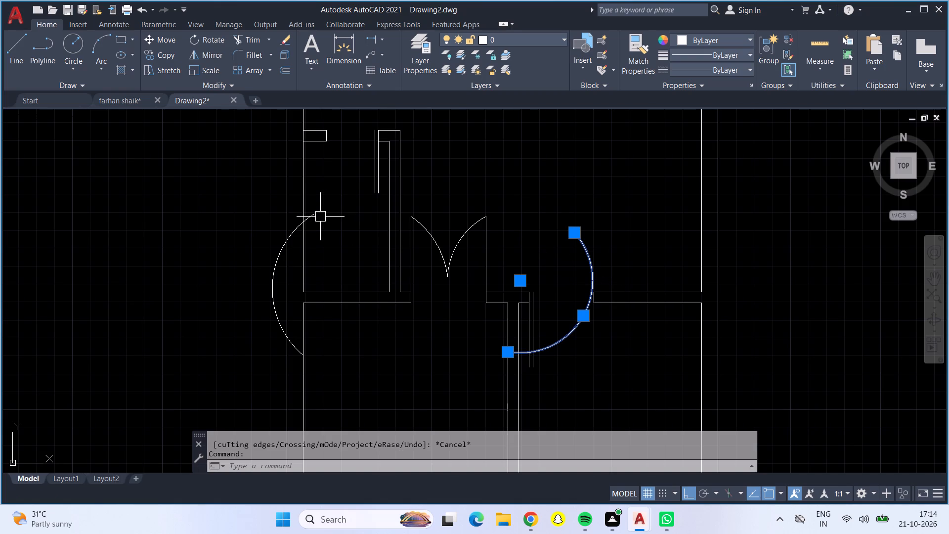
left_click(315, 216)
key("Delete")
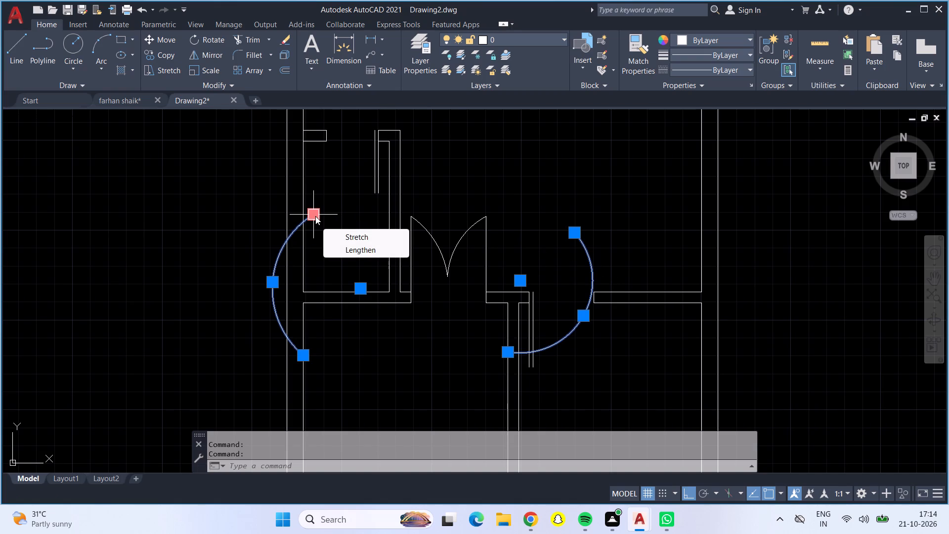
key("Delete")
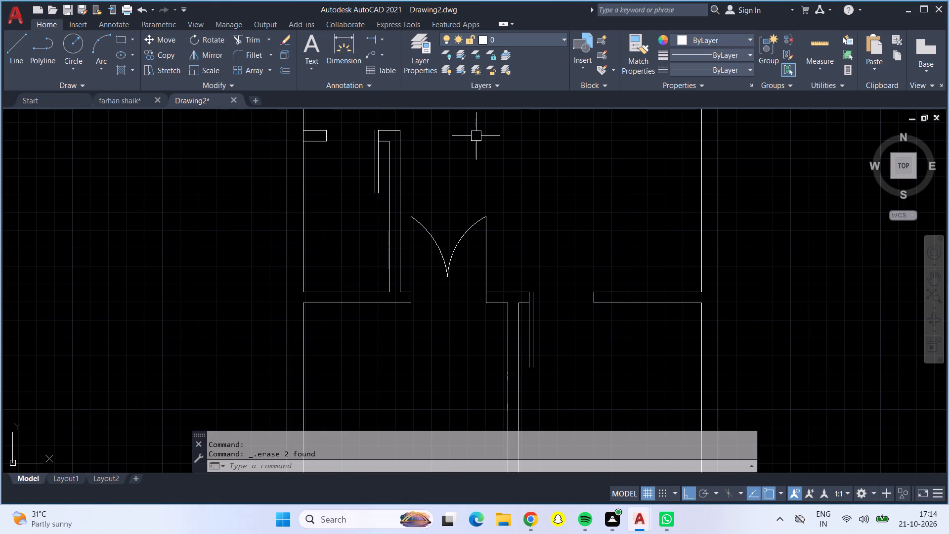
Offset both door-leaf lines 2" inward and both swing arcs 2" toward their own jambs.
scroll(461, 287, "up", 2)
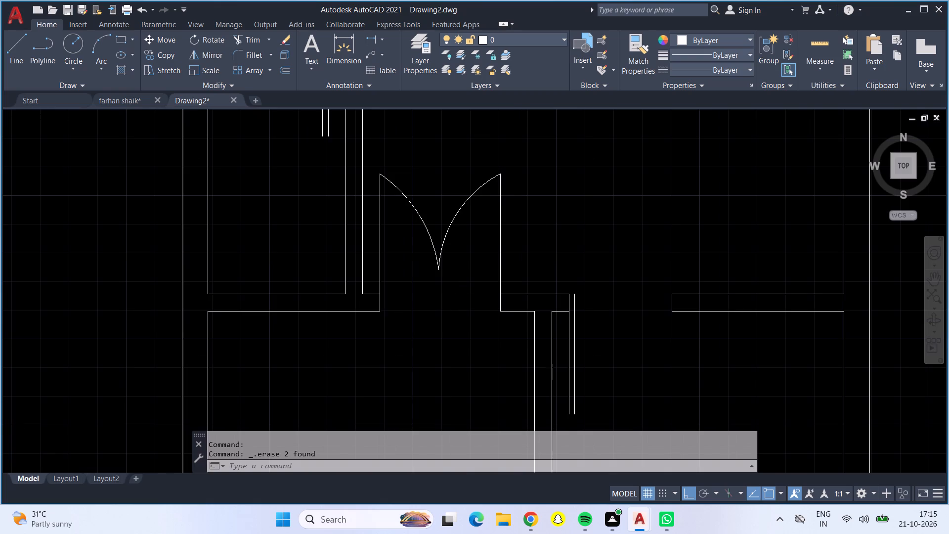
middle_click_drag(461, 287, 460, 337)
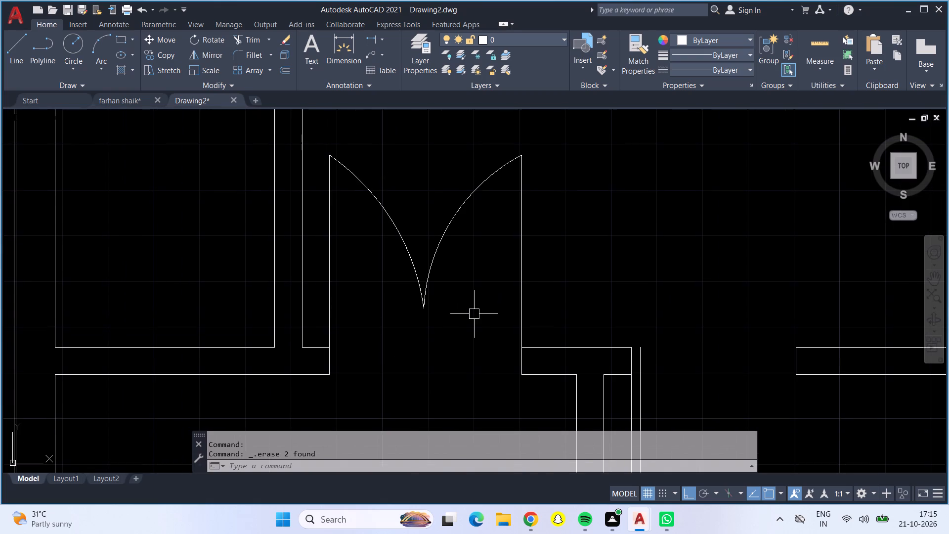
key("o")
key("Return")
type("2\"")
key("Return")
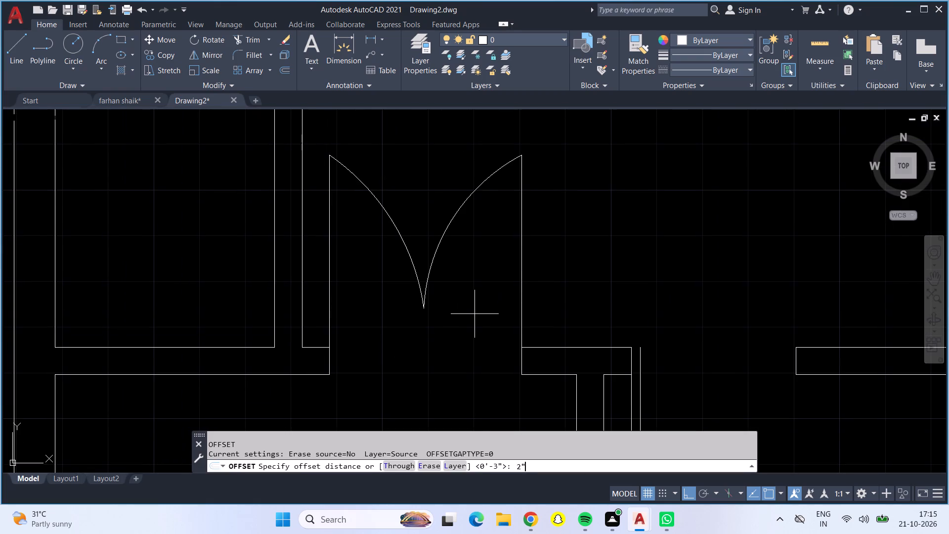
left_click(522, 295)
left_click(462, 292)
left_click_drag(446, 236, 454, 241)
left_click(501, 276)
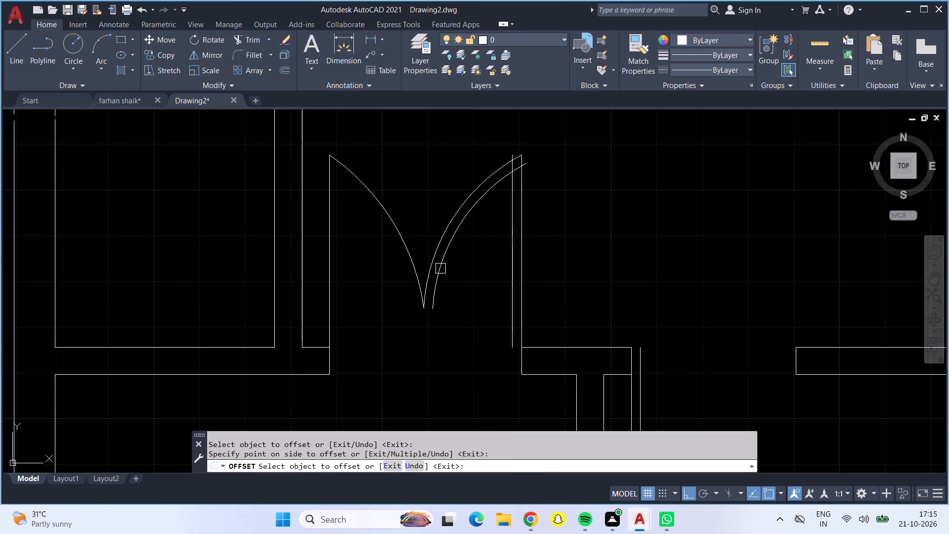
left_click(387, 218)
left_click(341, 276)
left_click(332, 273)
left_click(387, 296)
Offset the left and right jamb lines of the central opening 2" inward.
left_click(329, 359)
left_click(344, 362)
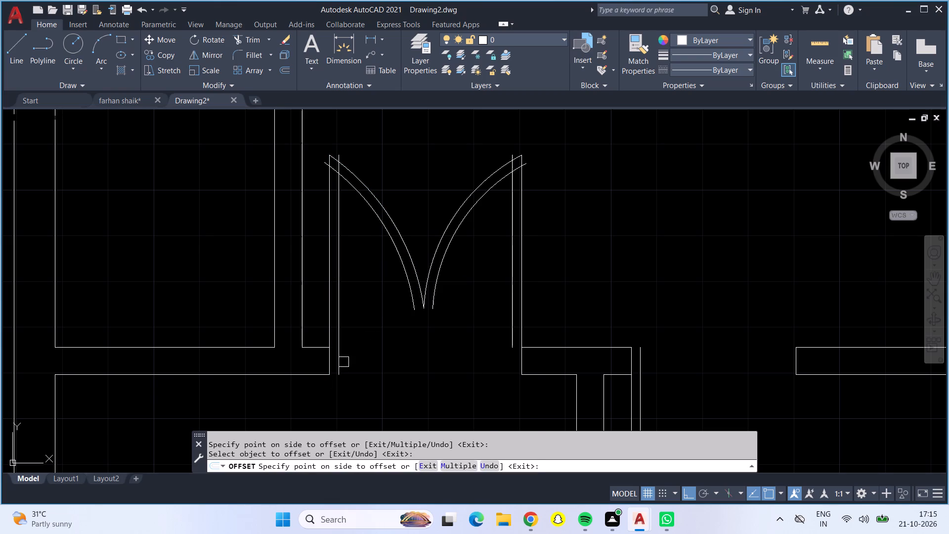
left_click(527, 364)
left_click_drag(524, 366, 512, 364)
left_click(495, 362)
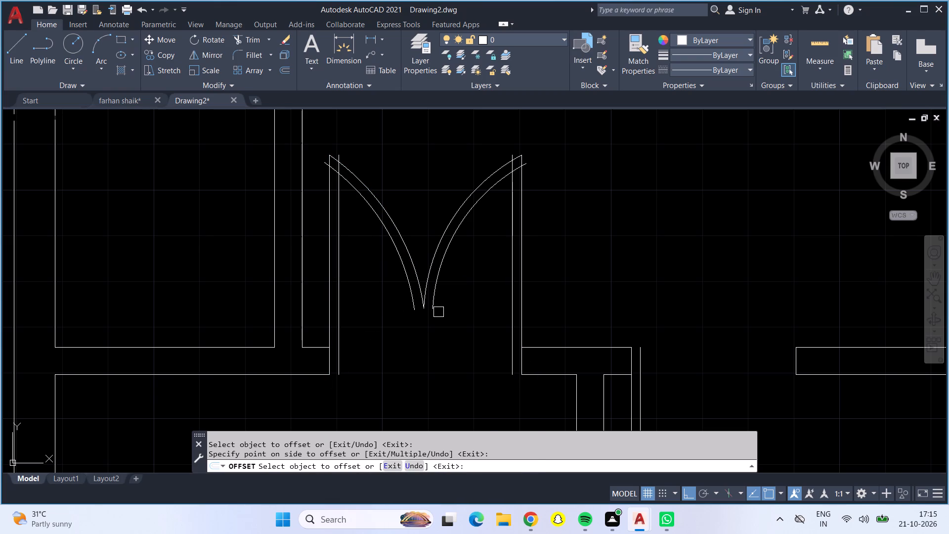
scroll(398, 322, "up", 3)
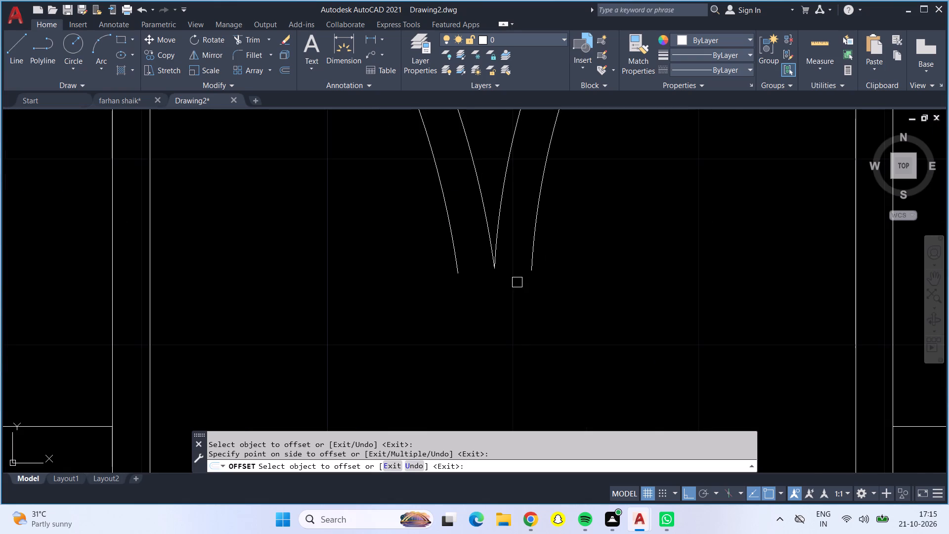
scroll(517, 282, "down", 3)
middle_click_drag(511, 300, 507, 382)
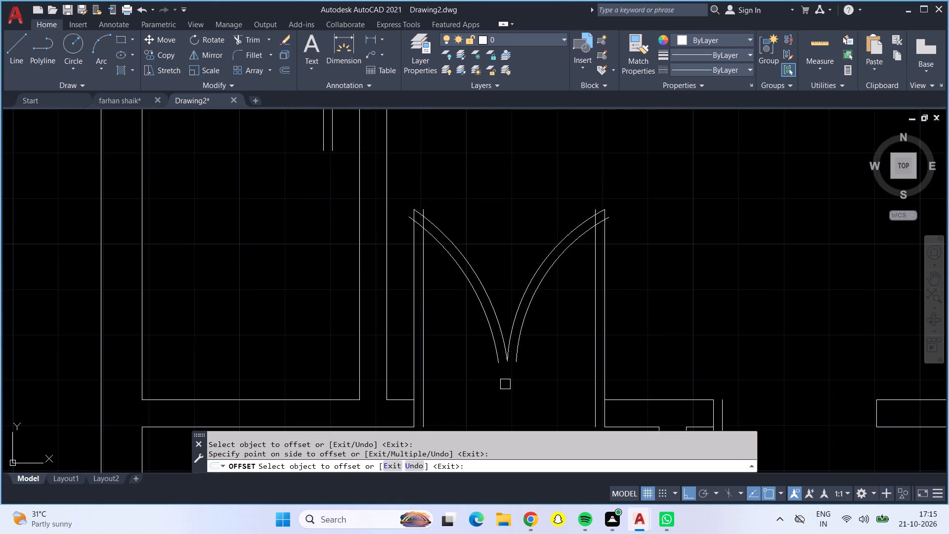
key("Escape")
Trim the overlapping leaf line and swing arc ends at the upper corner of the central double door's left leaf.
left_click(252, 34)
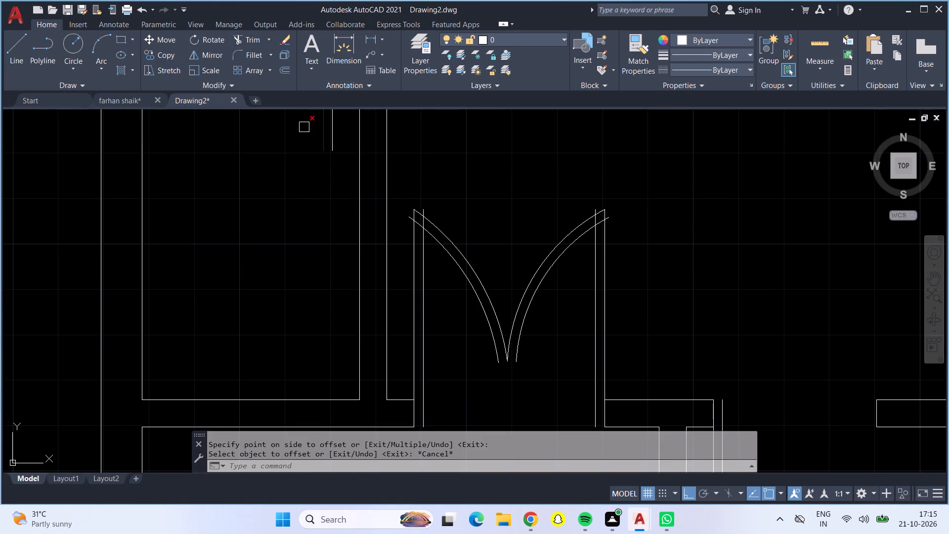
scroll(423, 200, "up", 3)
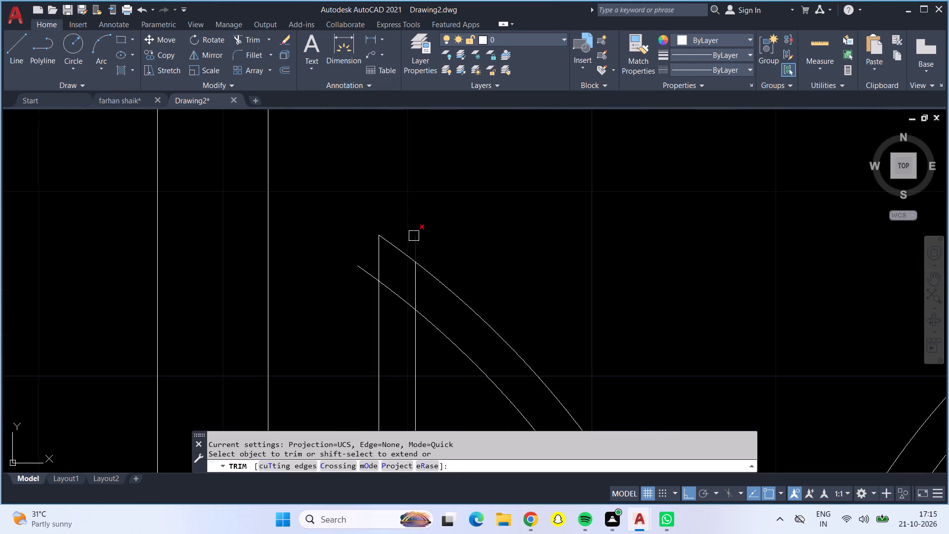
left_click(414, 236)
left_click(366, 268)
left_click(390, 295)
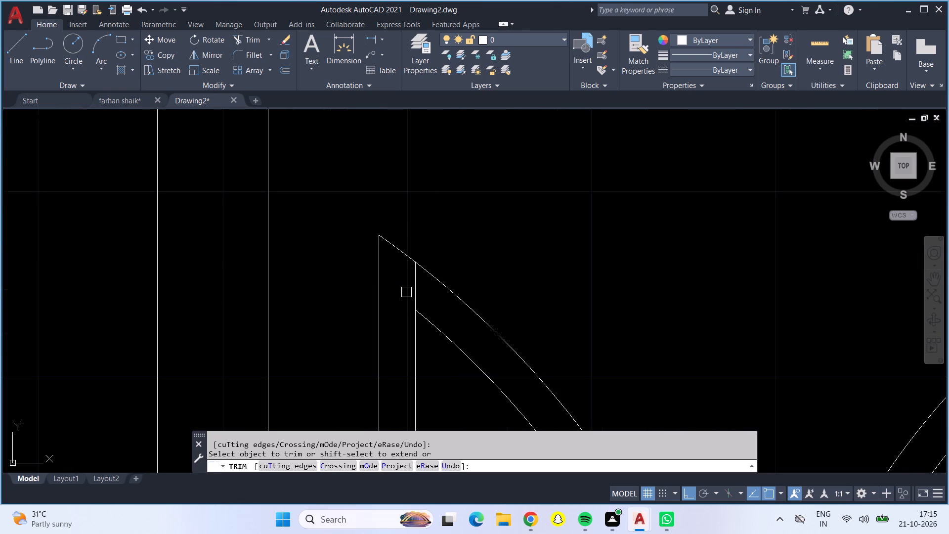
left_click(411, 289)
Trim the overlapping leaf line and swing arc ends at the upper corner of the double door's right leaf.
scroll(412, 289, "down", 1)
scroll(413, 289, "up", 1)
scroll(415, 289, "down", 1)
scroll(590, 331, "down", 1)
scroll(771, 296, "up", 2)
left_click(775, 296)
left_click(724, 267)
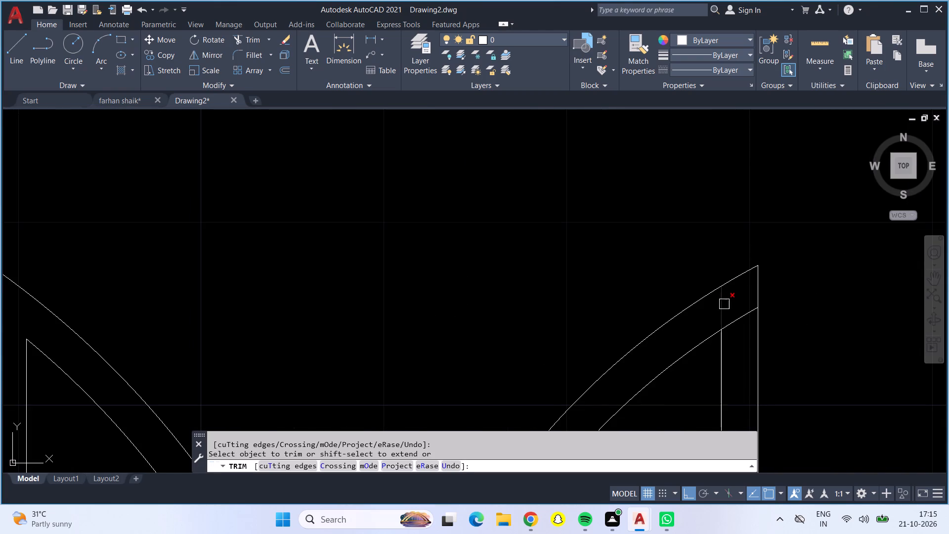
left_click_drag(721, 304, 733, 311)
left_click(746, 320)
scroll(746, 320, "down", 3)
middle_click_drag(787, 346, 786, 346)
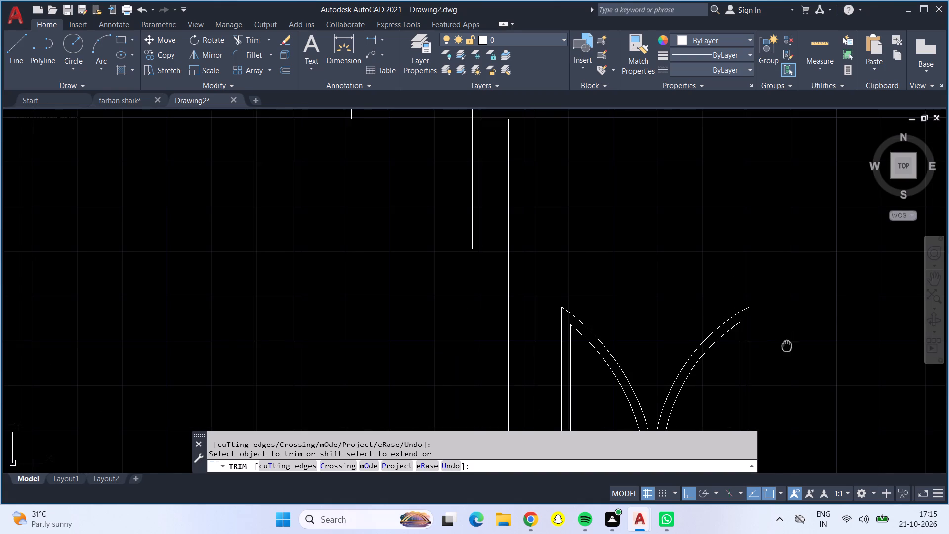
middle_click_drag(786, 346, 732, 138)
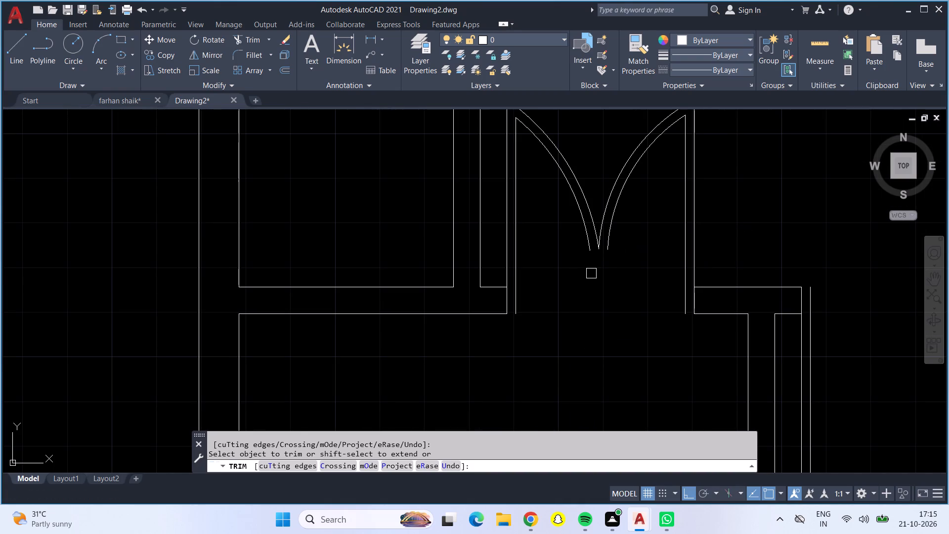
middle_click_drag(591, 273, 610, 293)
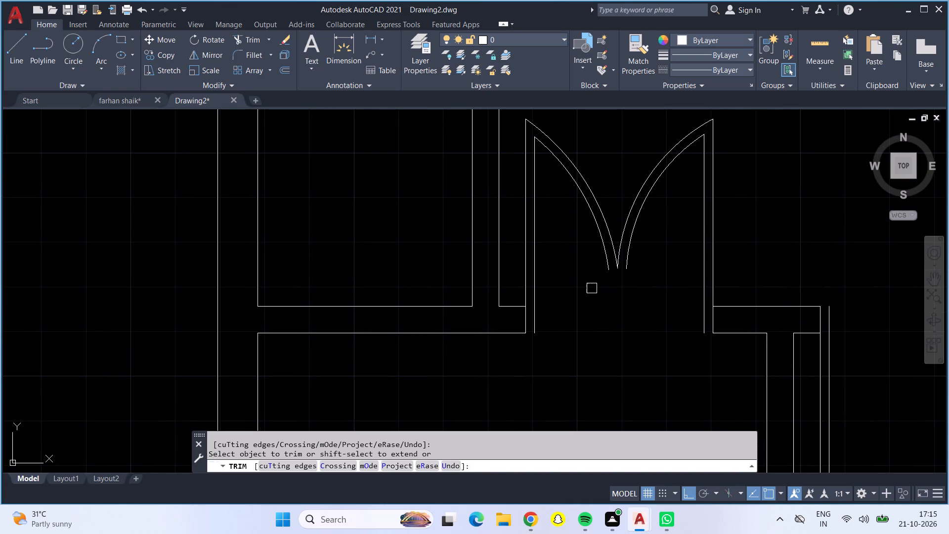
key("Return")
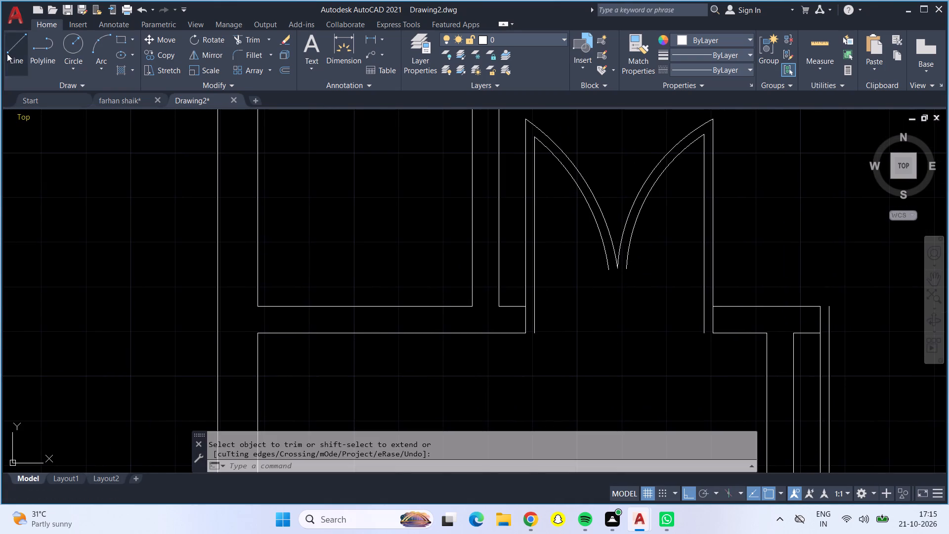
Draw a line joining the lower ends of the double door's two inner swing arcs.
left_click(8, 51)
scroll(607, 270, "up", 1)
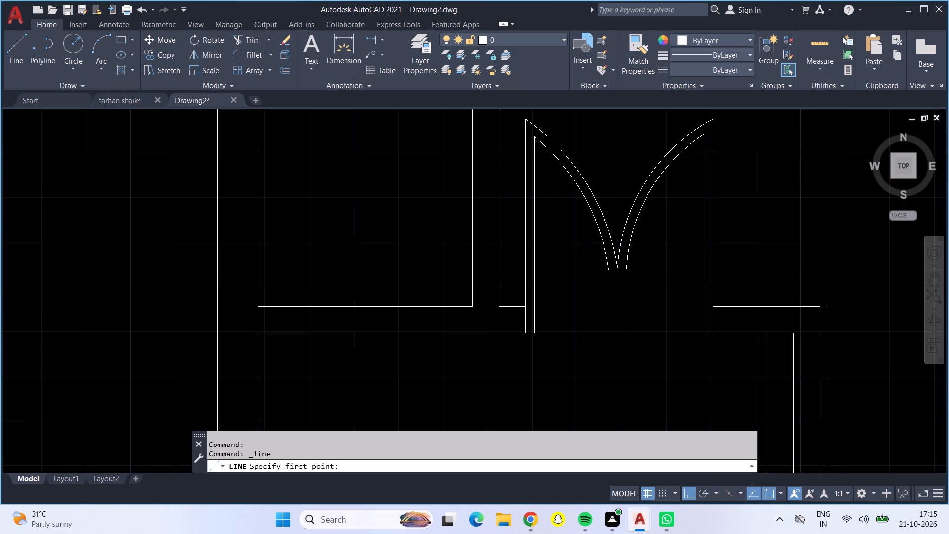
scroll(607, 270, "up", 1)
left_click(609, 272)
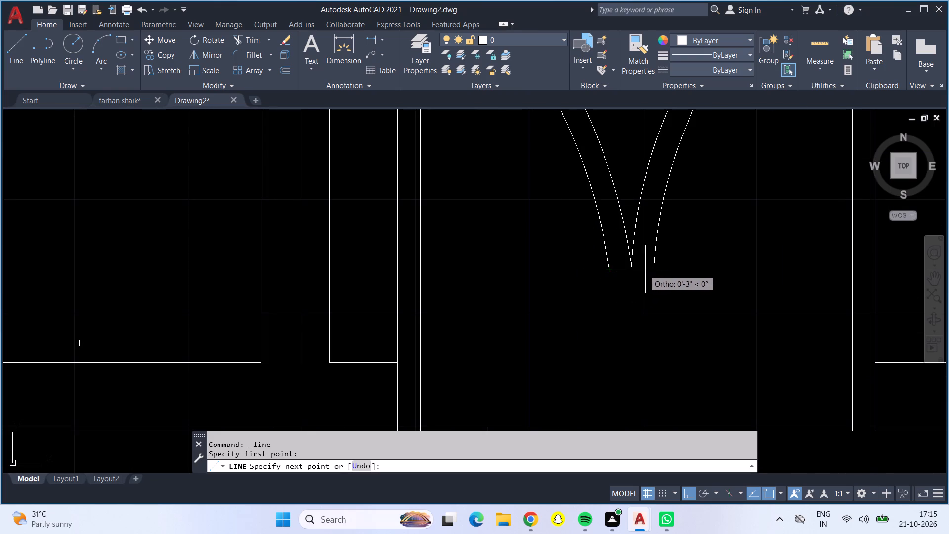
left_click(654, 267)
key("Return")
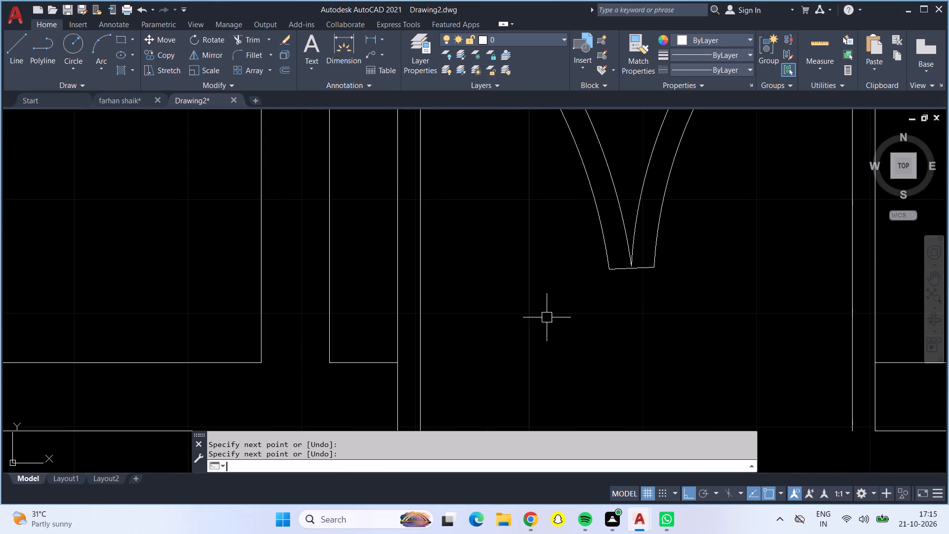
Draw a 2'-5" radius circle centred on the small left room's door hinge corner, reaching the opposite jamb.
scroll(547, 317, "down", 2)
scroll(618, 265, "down", 1)
middle_click_drag(623, 275, 594, 393)
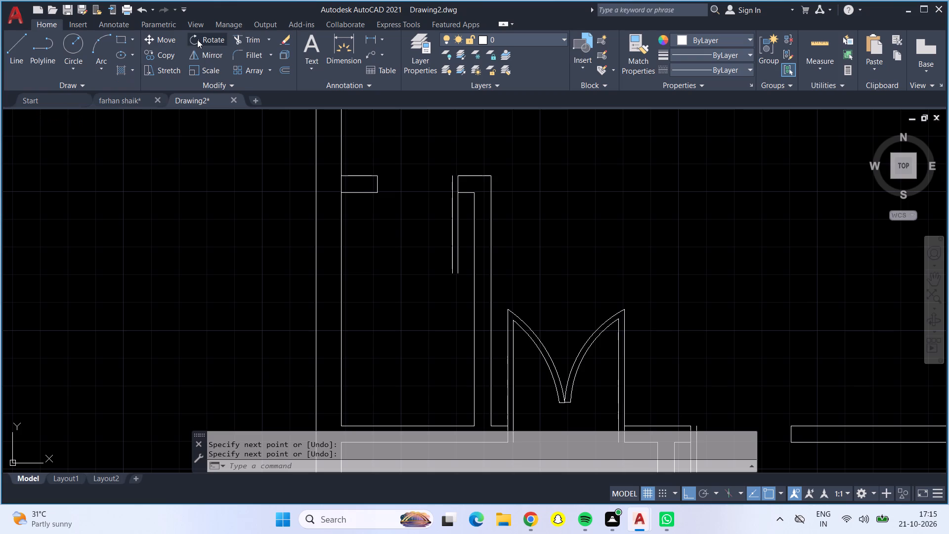
left_click(71, 41)
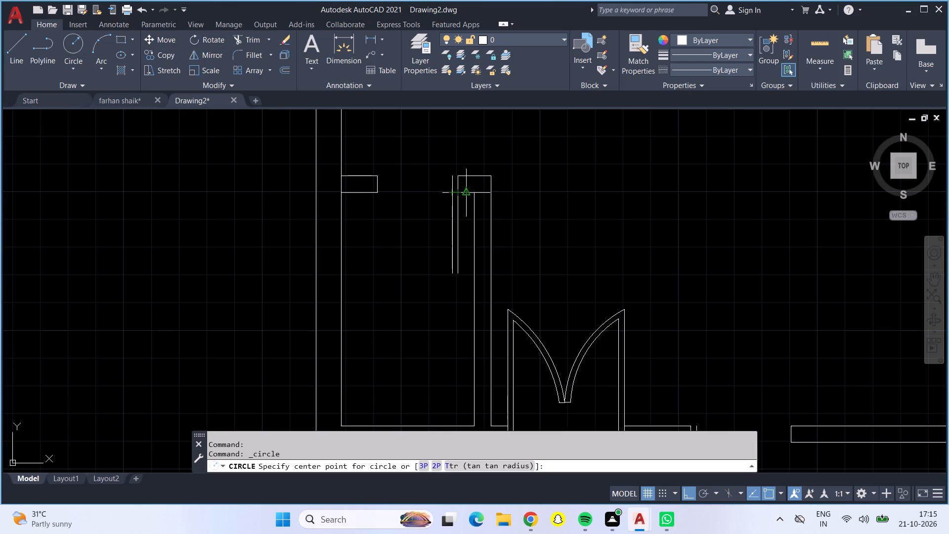
scroll(463, 194, "up", 3)
left_click_drag(432, 189, 428, 188)
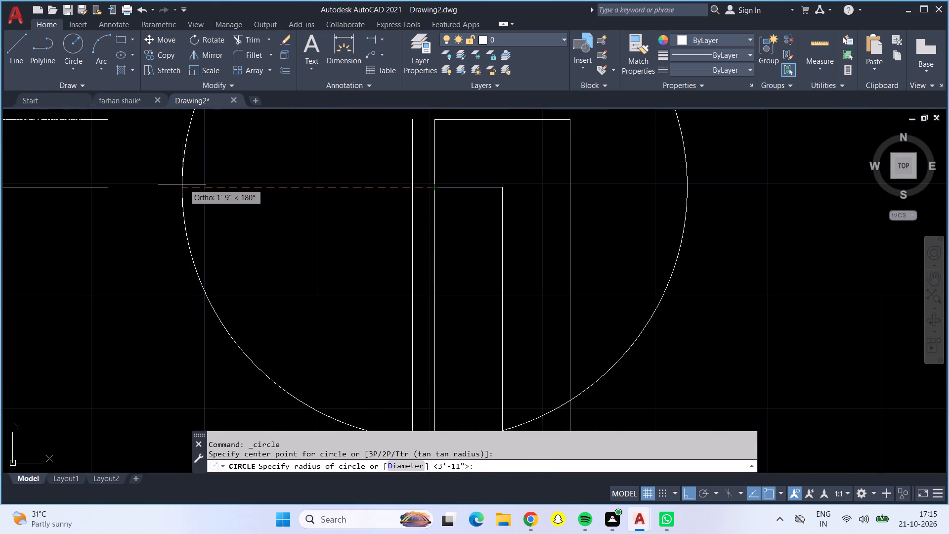
left_click(107, 189)
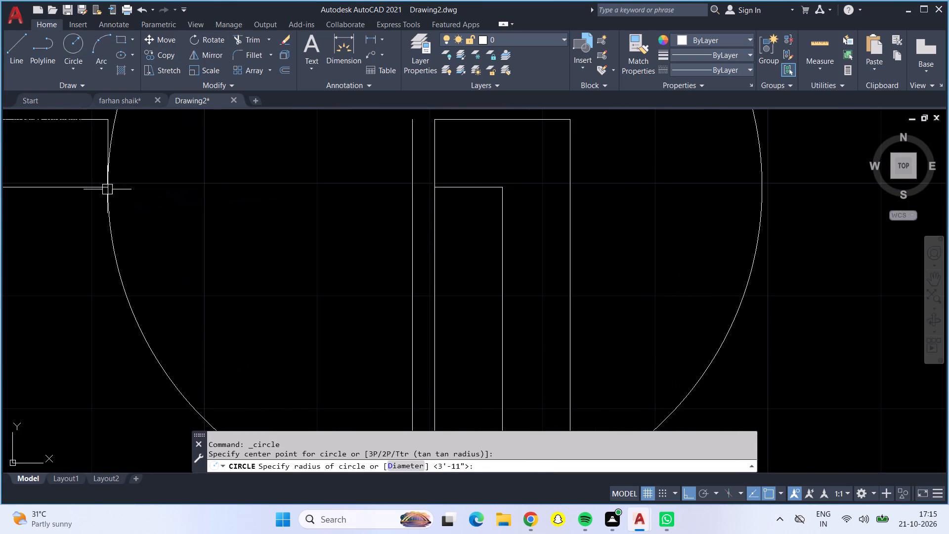
Draw a 3'-0" radius circle centred on the hinge corner of the upper-left room's door, reaching the opposite jamb.
scroll(120, 192, "down", 2)
middle_click_drag(145, 194, 144, 284)
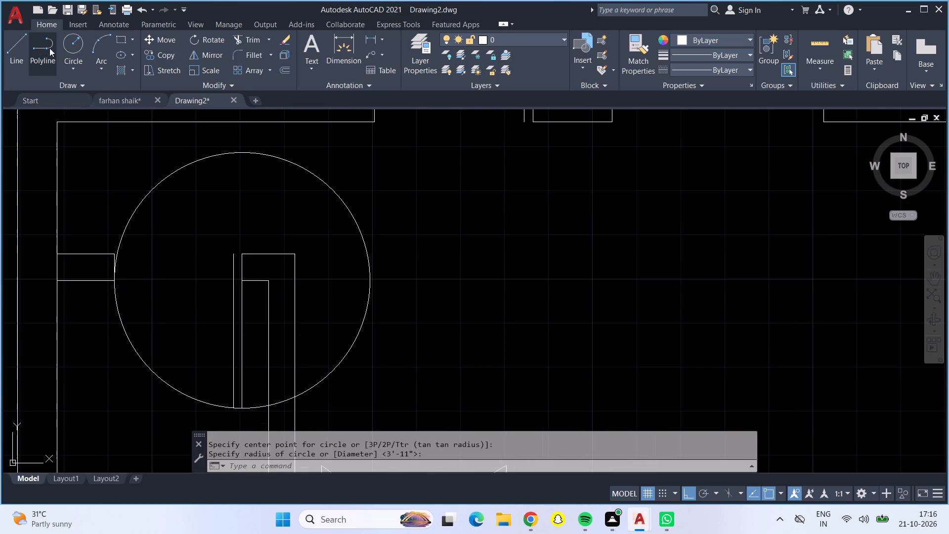
left_click(75, 49)
scroll(436, 189, "down", 1)
middle_click_drag(436, 189, 430, 228)
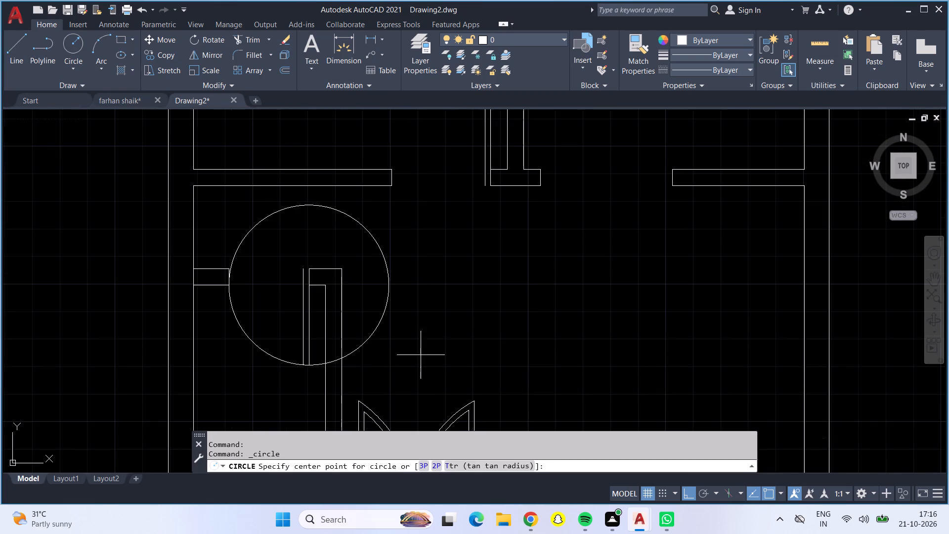
scroll(492, 170, "up", 2)
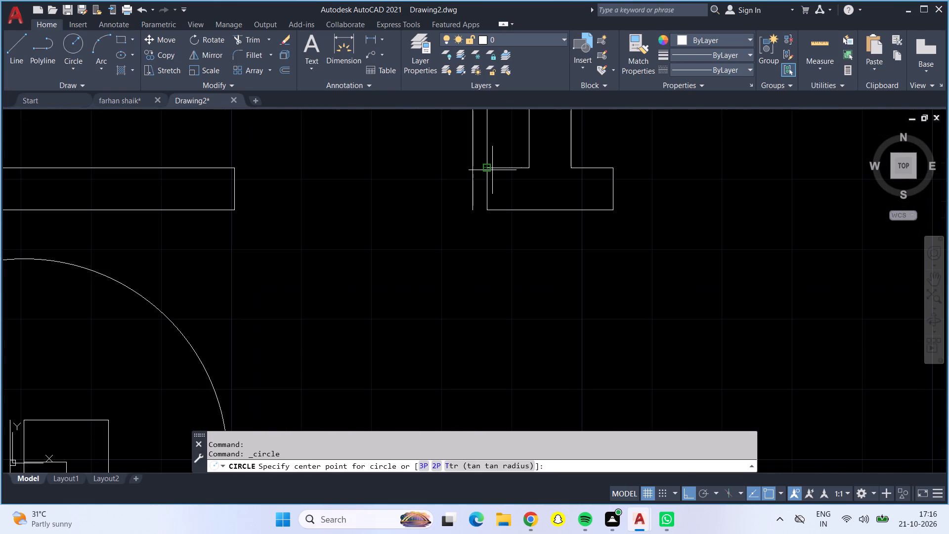
left_click_drag(489, 168, 484, 168)
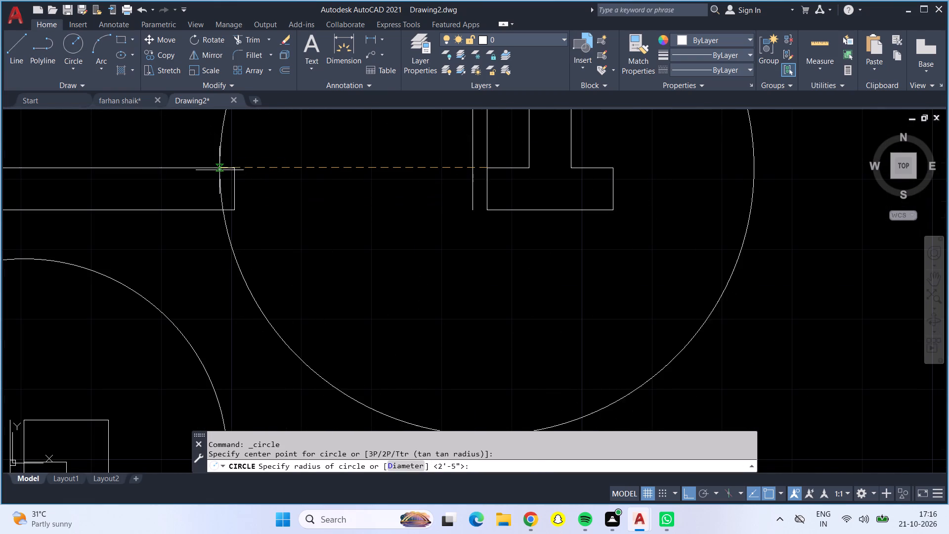
left_click(234, 169)
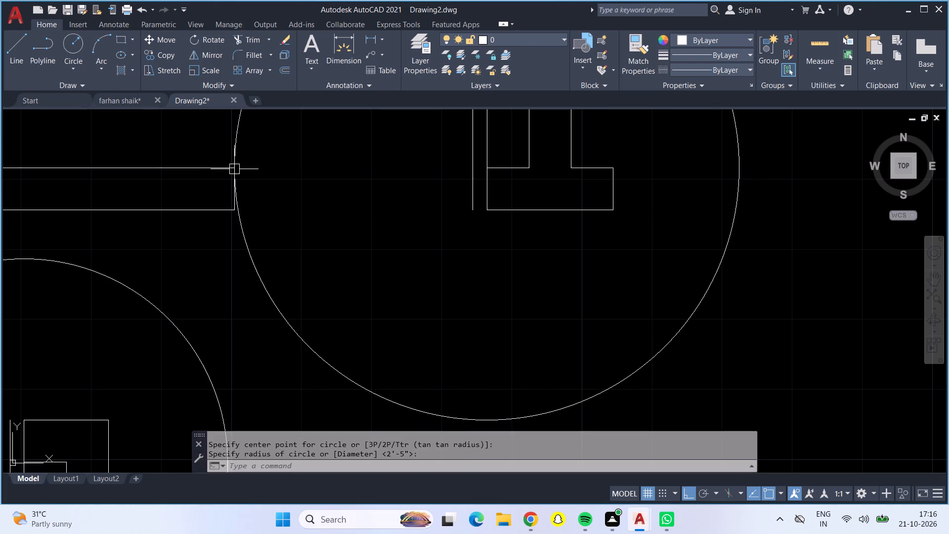
Draw a 2'-5" radius circle centred on the hinge corner of the upper-right room's door, reaching the opposite jamb.
scroll(272, 194, "down", 1)
middle_click_drag(349, 196, 306, 320)
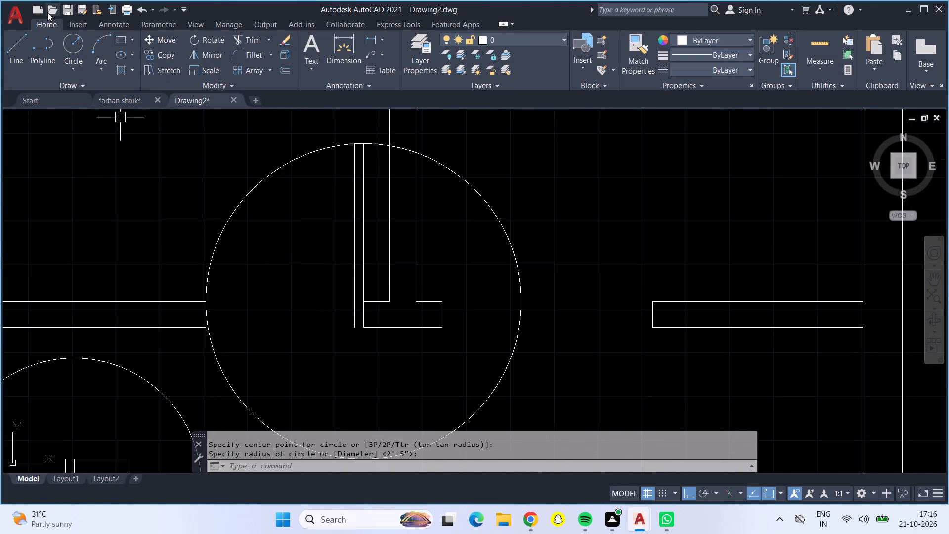
left_click(69, 39)
scroll(334, 167, "down", 1)
middle_click_drag(423, 157, 403, 274)
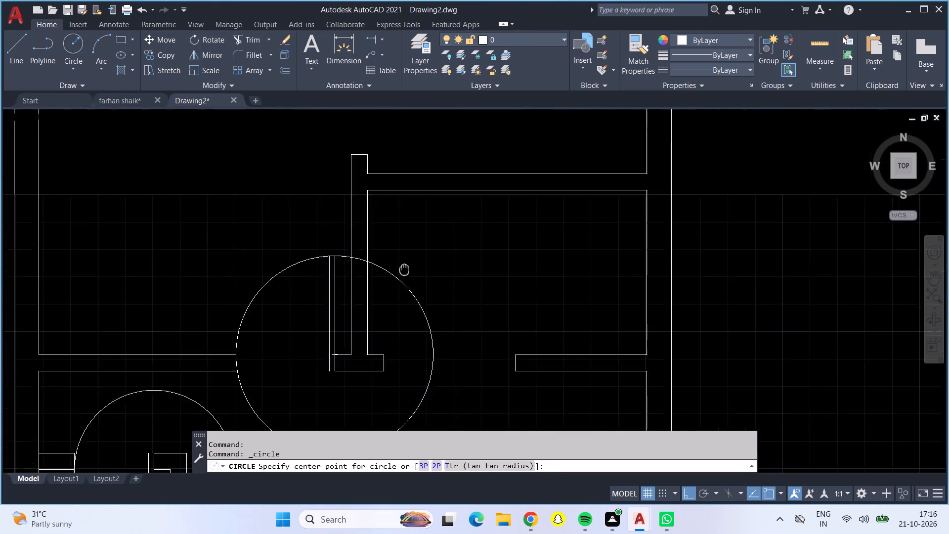
middle_click_drag(403, 274, 395, 345)
scroll(352, 176, "up", 2)
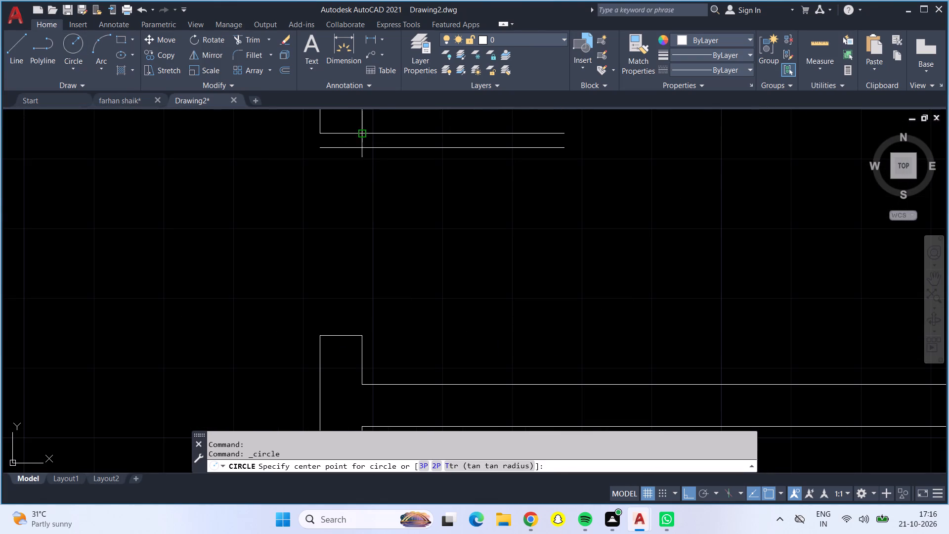
left_click(358, 134)
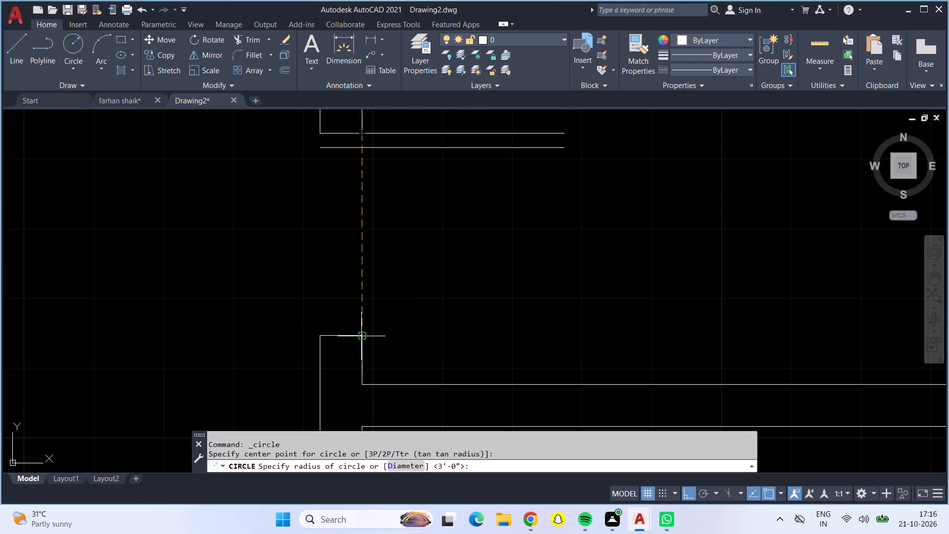
left_click(361, 333)
Draw a circle centred on the hinge corner of the lower-right room's door, reaching the opposite jamb.
scroll(361, 333, "down", 3)
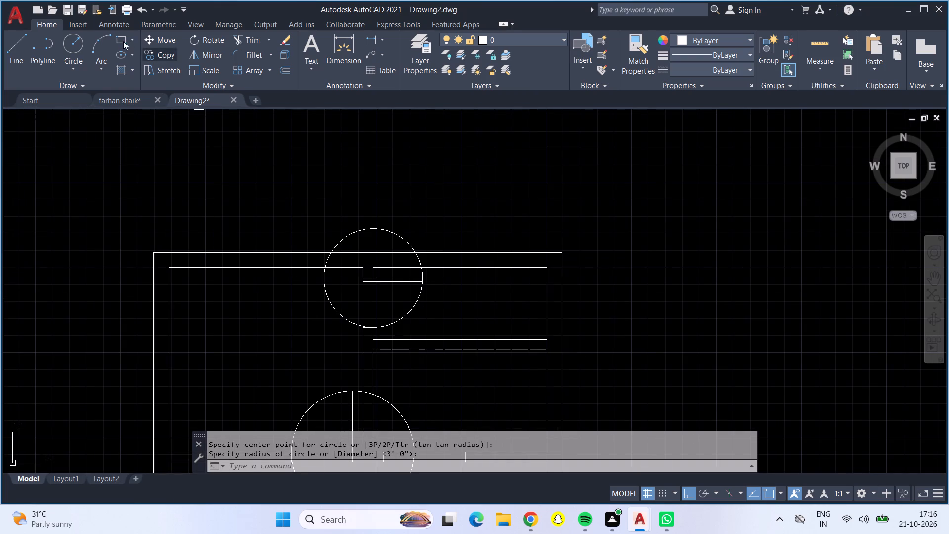
left_click_drag(73, 41, 83, 54)
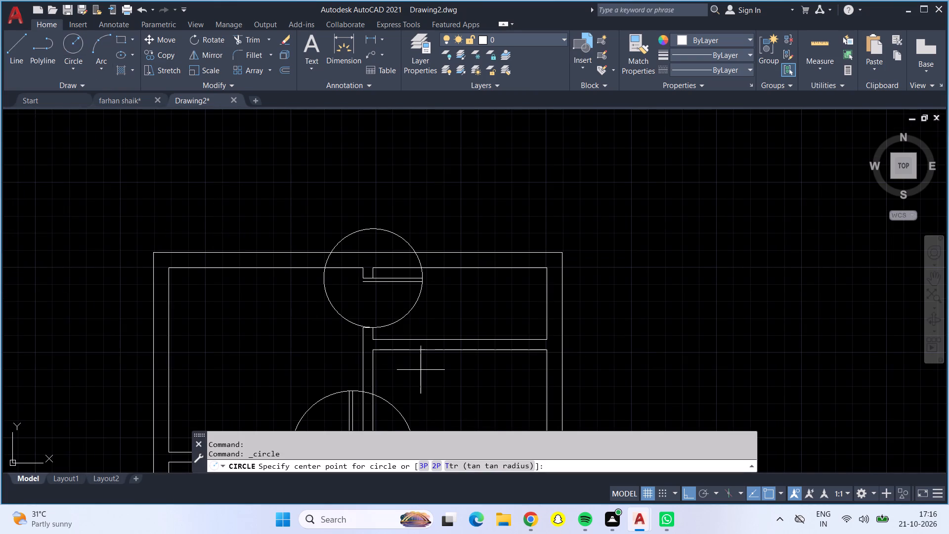
scroll(425, 373, "down", 1)
middle_click_drag(426, 375, 390, 158)
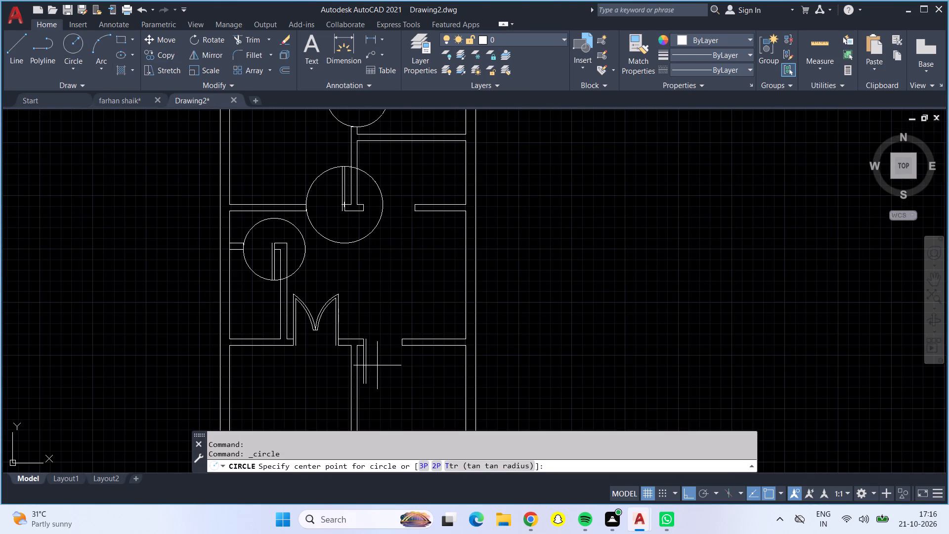
scroll(377, 365, "up", 3)
left_click(312, 285)
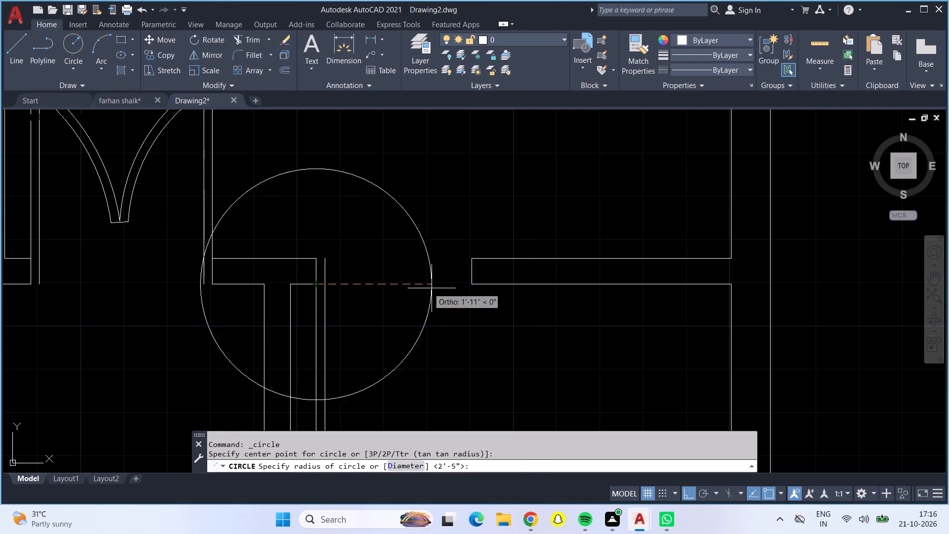
left_click(474, 285)
Trim the lower-right door circle's upper part and its short piece beside the partition.
scroll(474, 285, "down", 3)
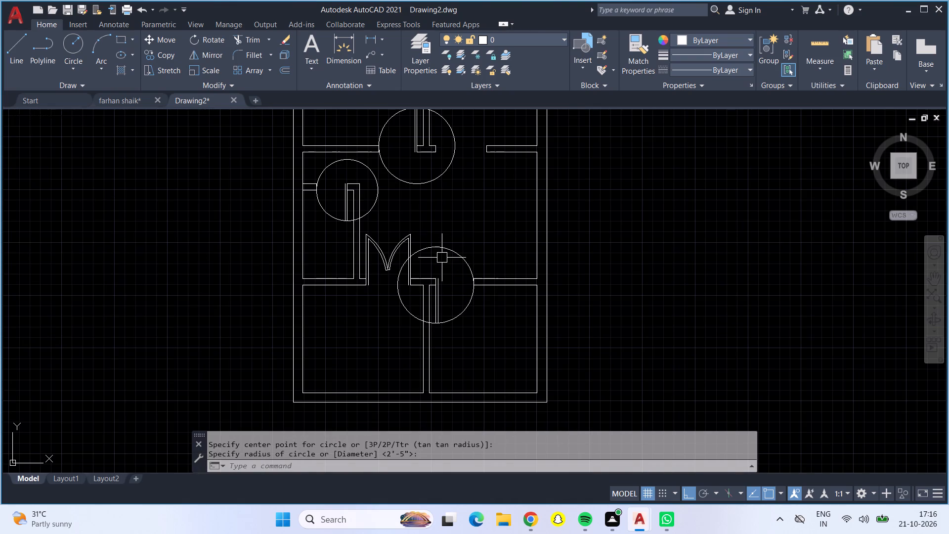
left_click(246, 39)
left_click(430, 323)
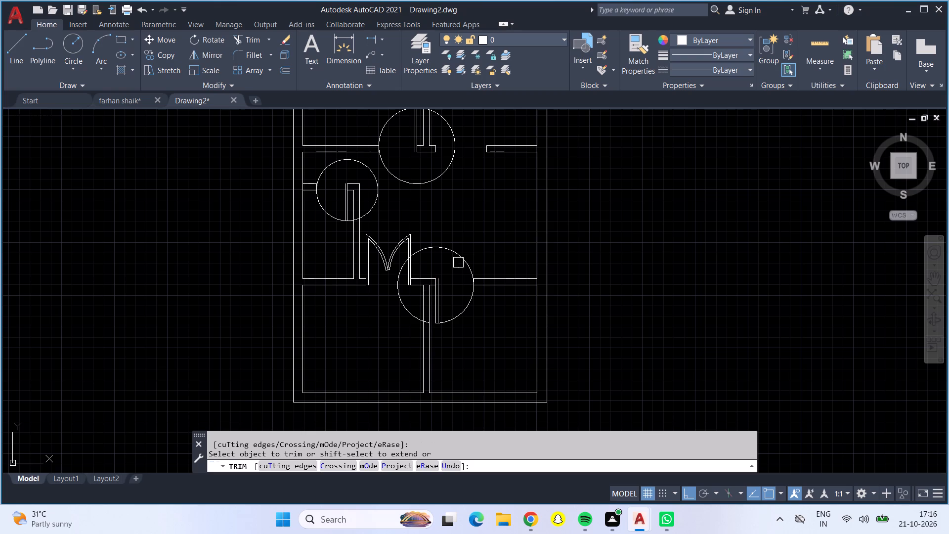
left_click(471, 262)
Trim the upper-left room's door circle down to the quarter swing arc between its leaf and jamb.
middle_click_drag(441, 202, 442, 207)
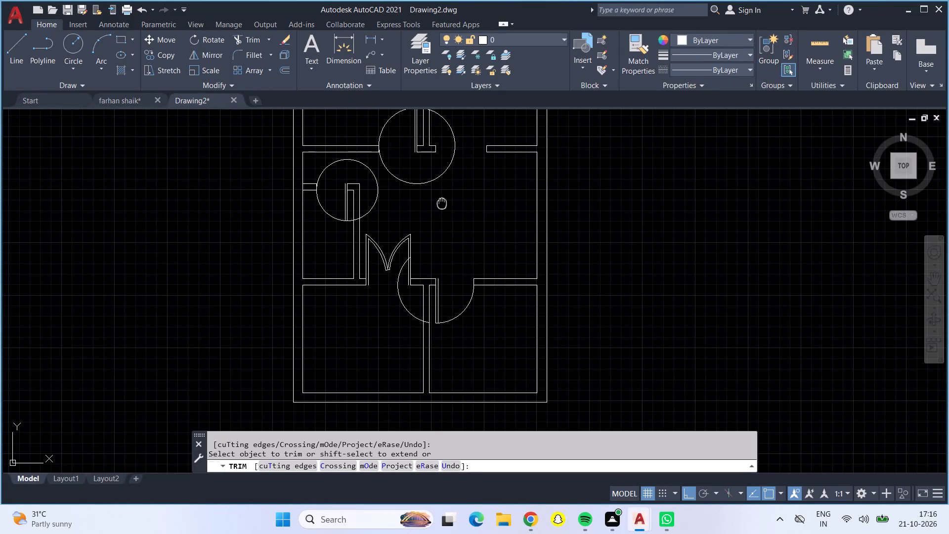
middle_click_drag(442, 207, 450, 287)
left_click(434, 270)
scroll(435, 202, "up", 2)
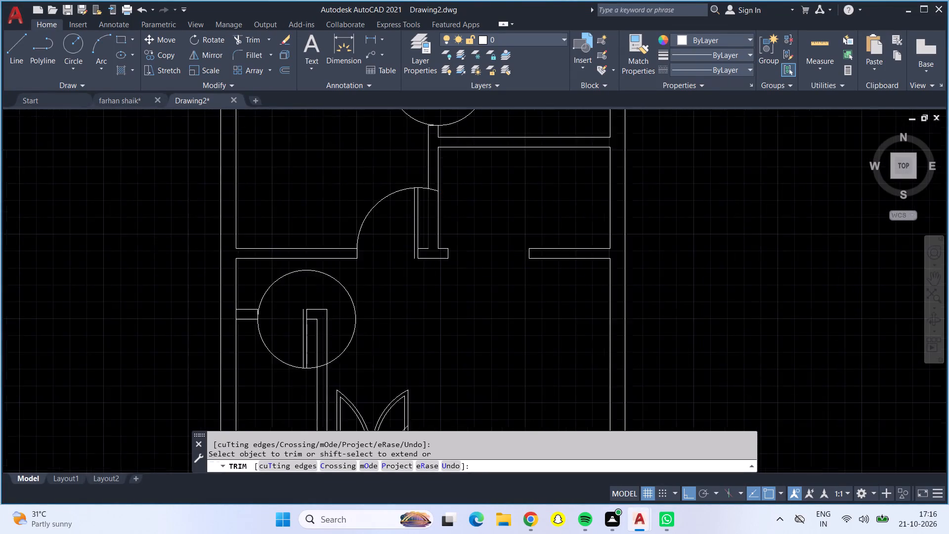
left_click(430, 185)
left_click(419, 180)
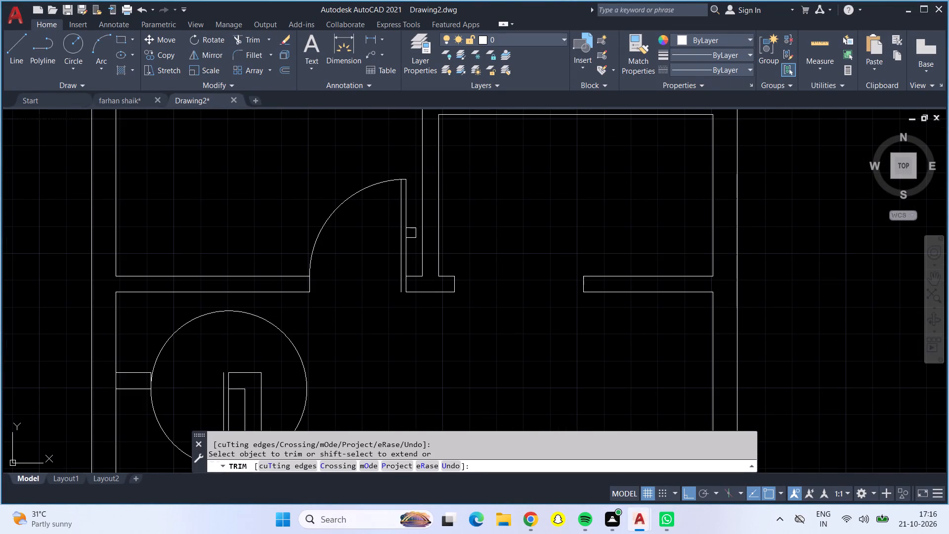
Trim the small left room's door circle down to the quarter swing arc between its leaf and jamb.
left_click(299, 350)
scroll(304, 349, "down", 1)
middle_click_drag(304, 349, 333, 296)
scroll(287, 374, "up", 3)
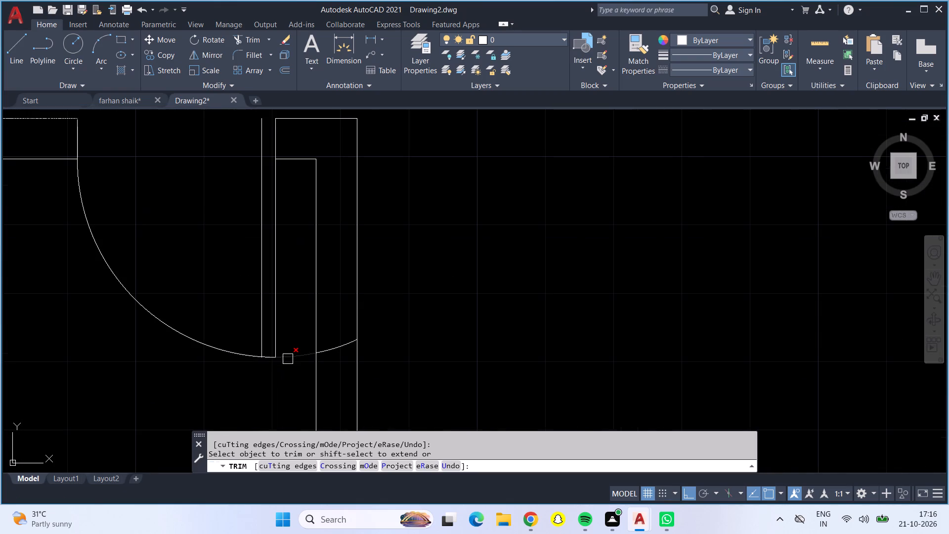
left_click(288, 359)
left_click(331, 349)
scroll(332, 348, "down", 4)
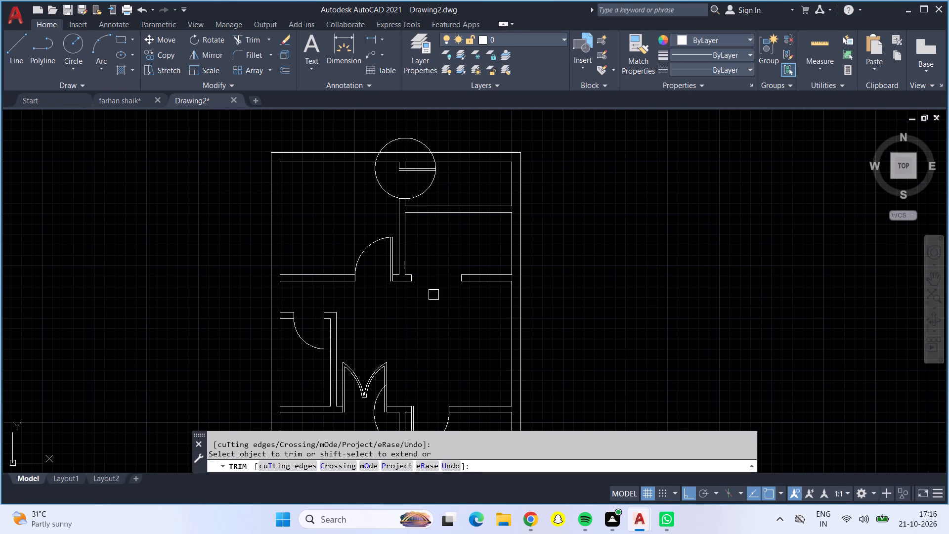
Trim the upper-right room's door circle down to the quarter swing arc between its leaf and the opposite jamb.
scroll(403, 139, "up", 2)
left_click(403, 139)
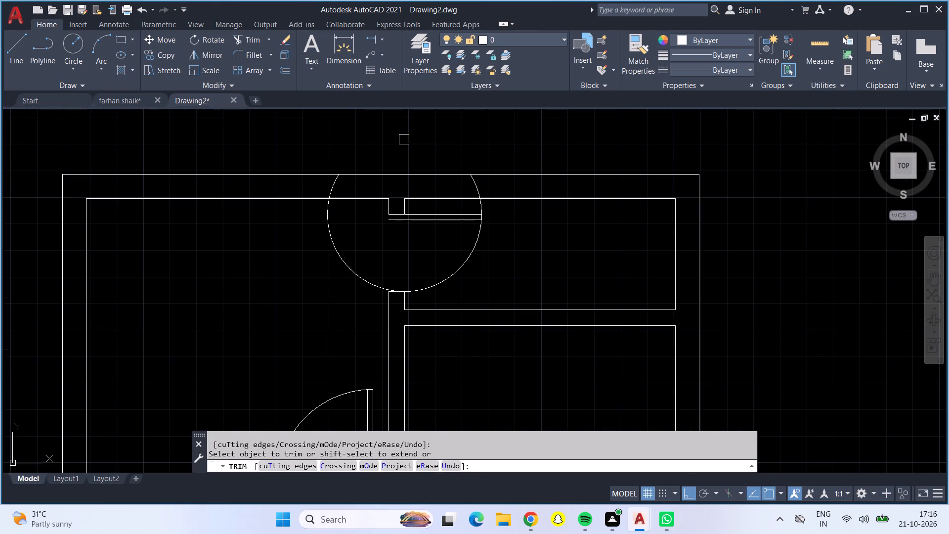
left_click(473, 185)
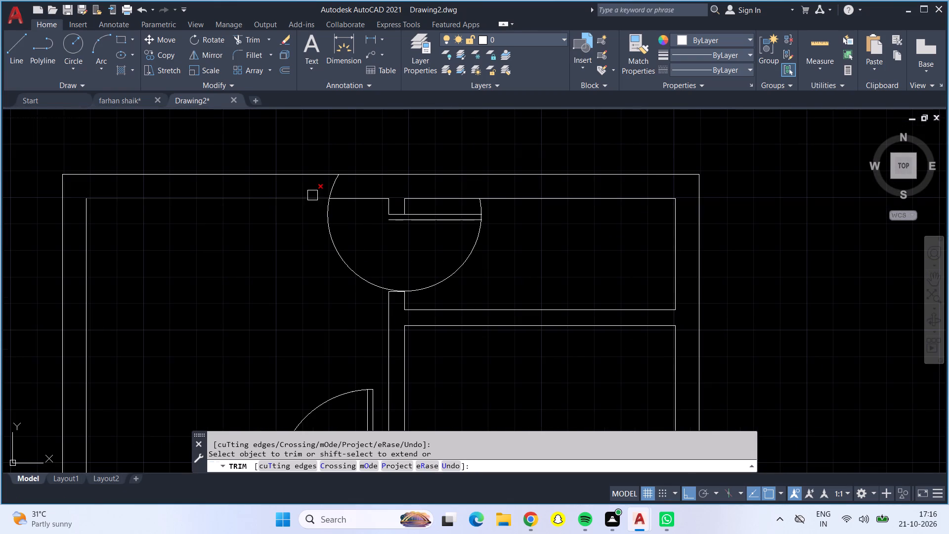
left_click(330, 190)
left_click(332, 222)
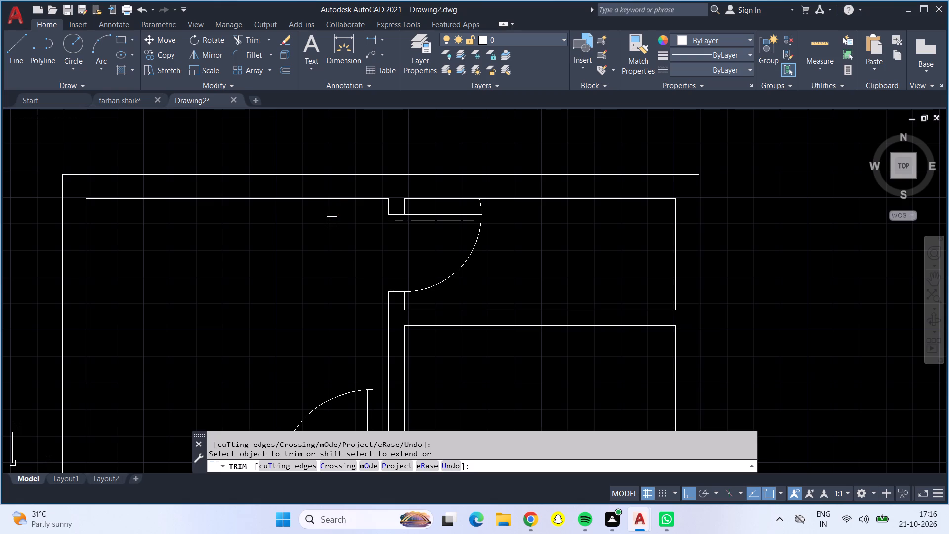
left_click(481, 203)
scroll(477, 230, "down", 1)
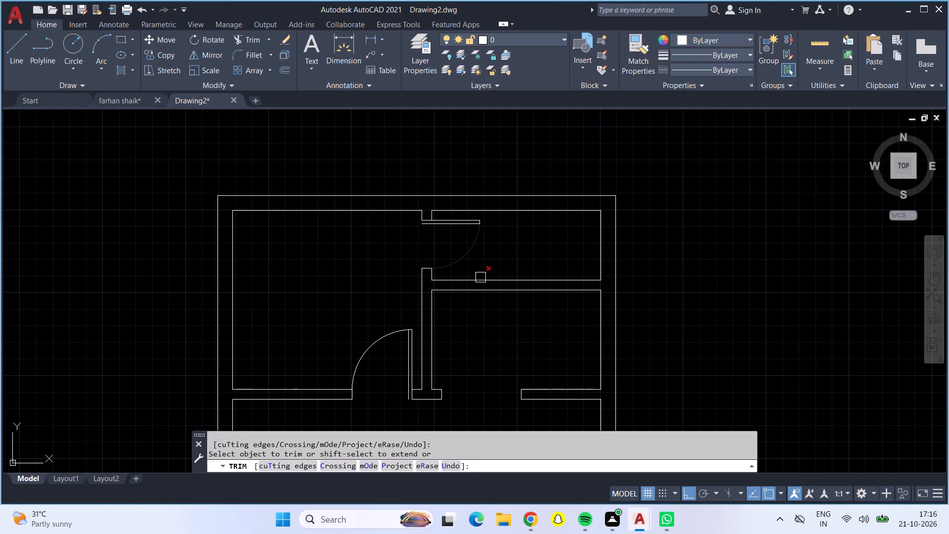
Trim away the lower-right door circle's leftover pieces beside and inside the partition and across the double door's leaf.
scroll(478, 341, "down", 1)
middle_click_drag(474, 344, 468, 228)
middle_click_drag(470, 303, 467, 230)
scroll(417, 345, "up", 3)
left_click(417, 344)
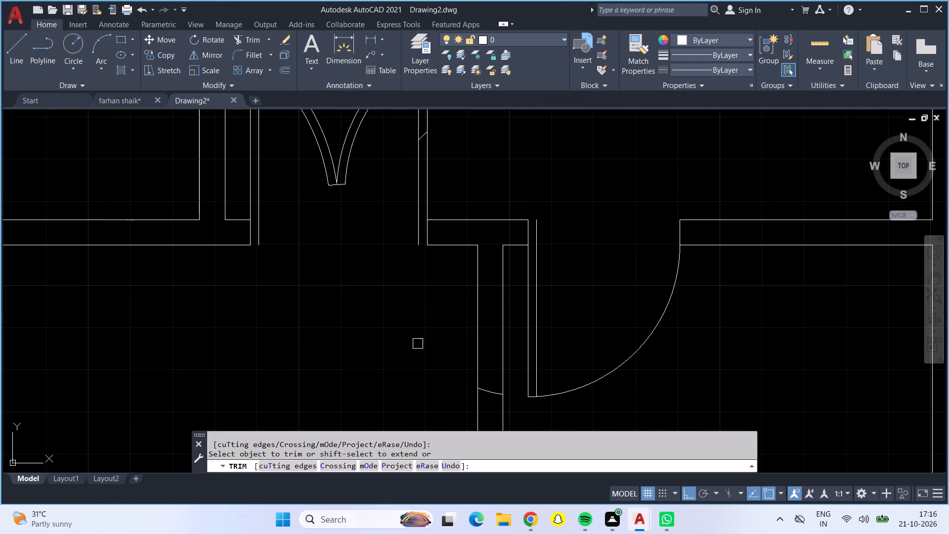
left_click(479, 387)
left_click(426, 133)
scroll(475, 151, "down", 2)
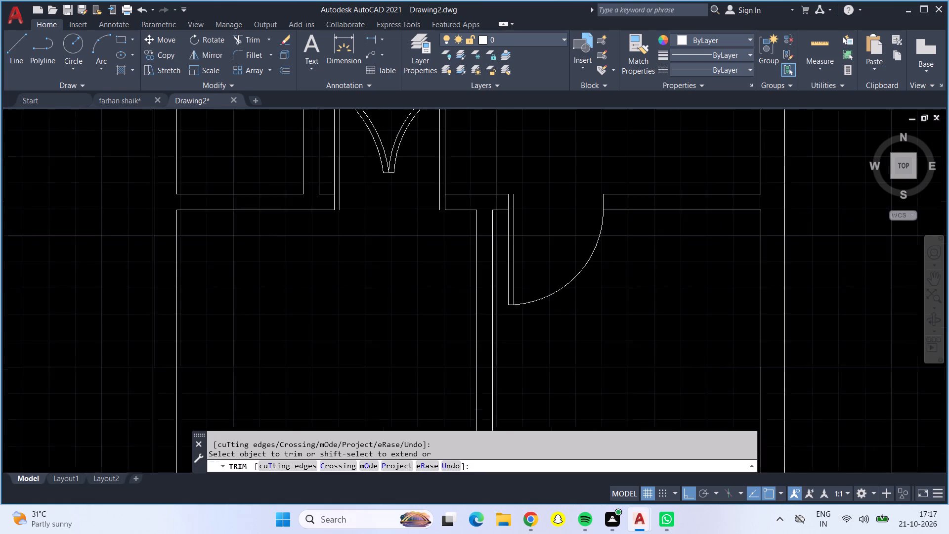
middle_click_drag(517, 199, 519, 343)
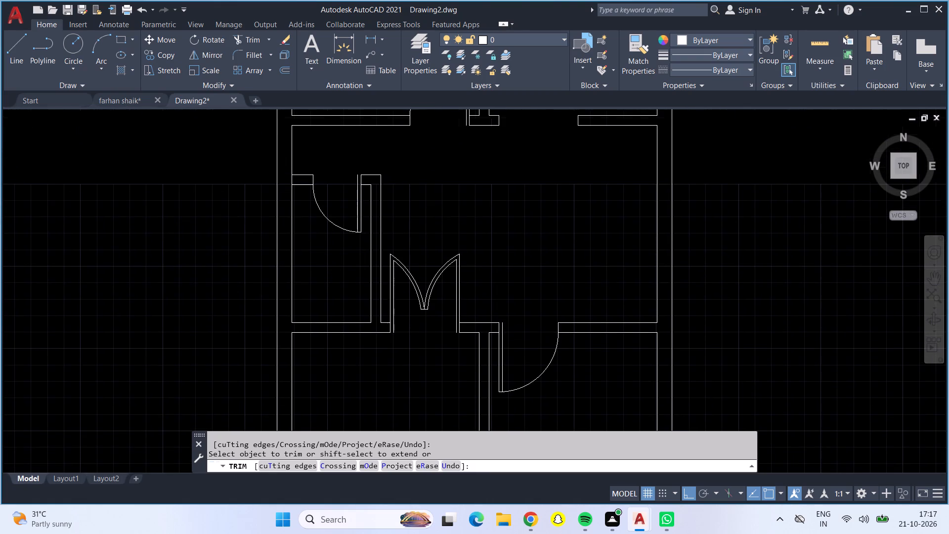
scroll(504, 261, "down", 1)
middle_click_drag(504, 260, 510, 357)
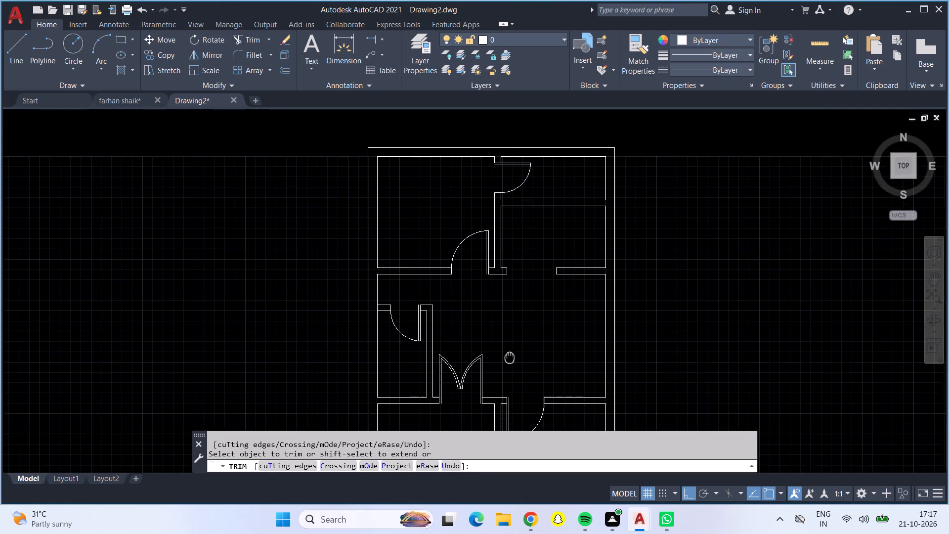
middle_click_drag(510, 357, 510, 322)
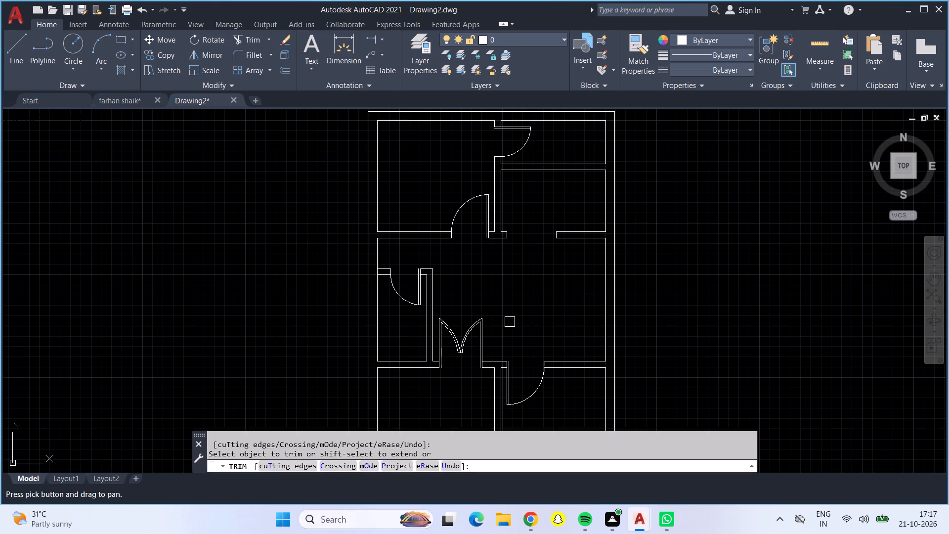
key("Escape")
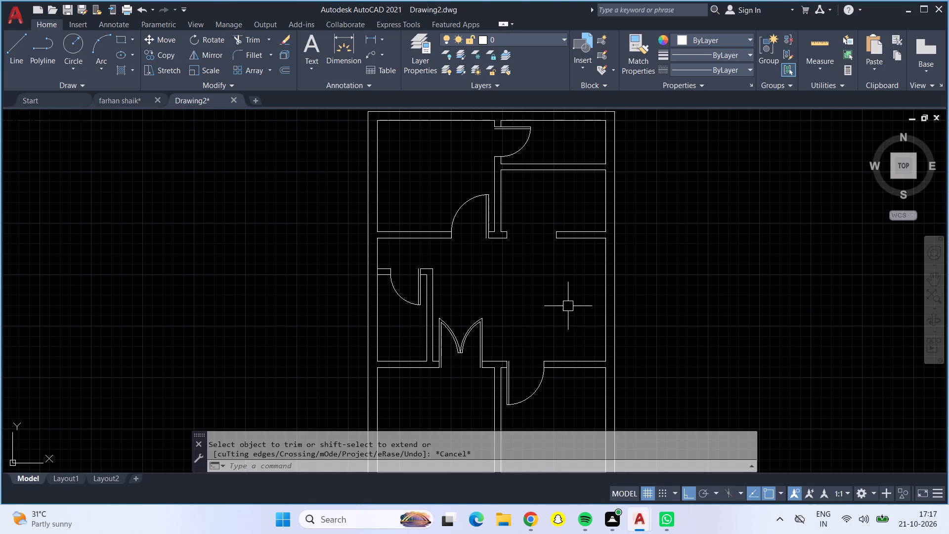
Offset the swing arcs of the four single doors 2" toward the inside of each swing.
key("o")
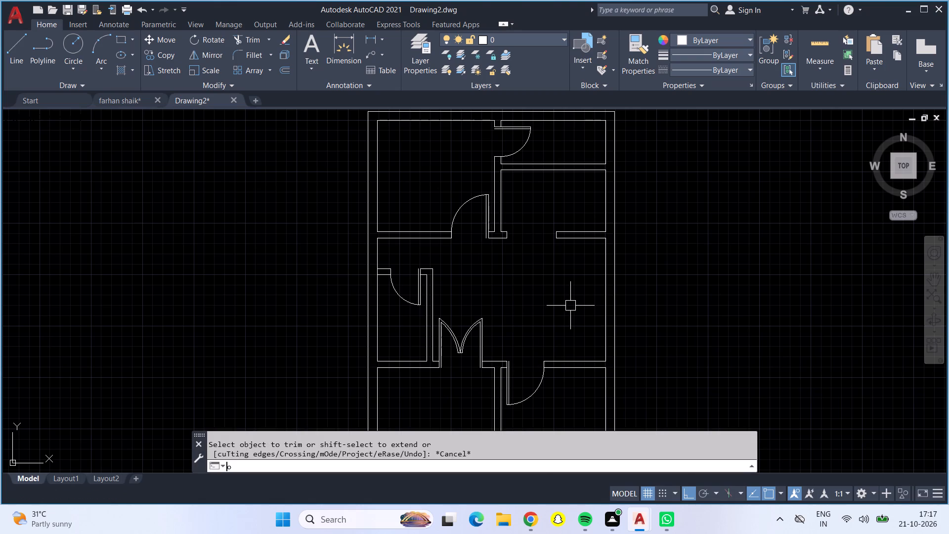
key("Return")
type("2\"")
key("Return")
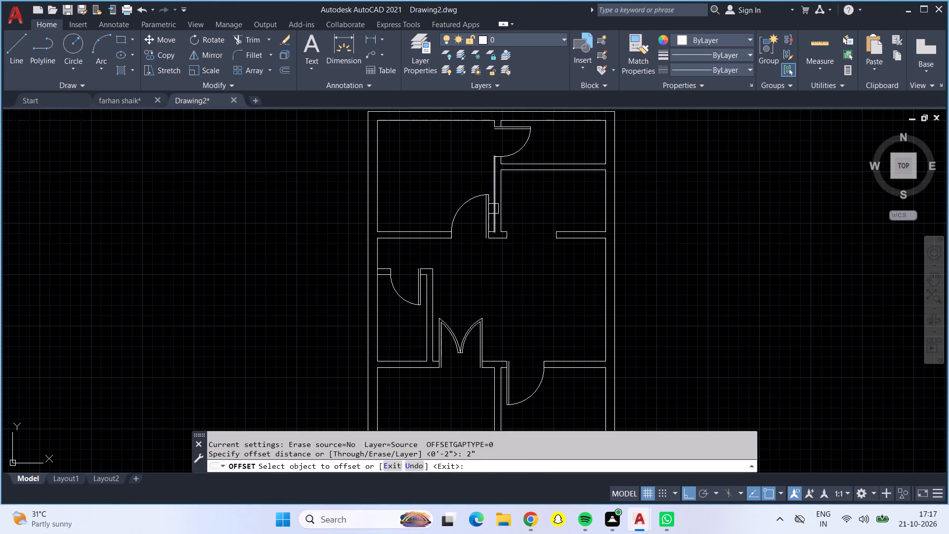
left_click(470, 199)
left_click(481, 233)
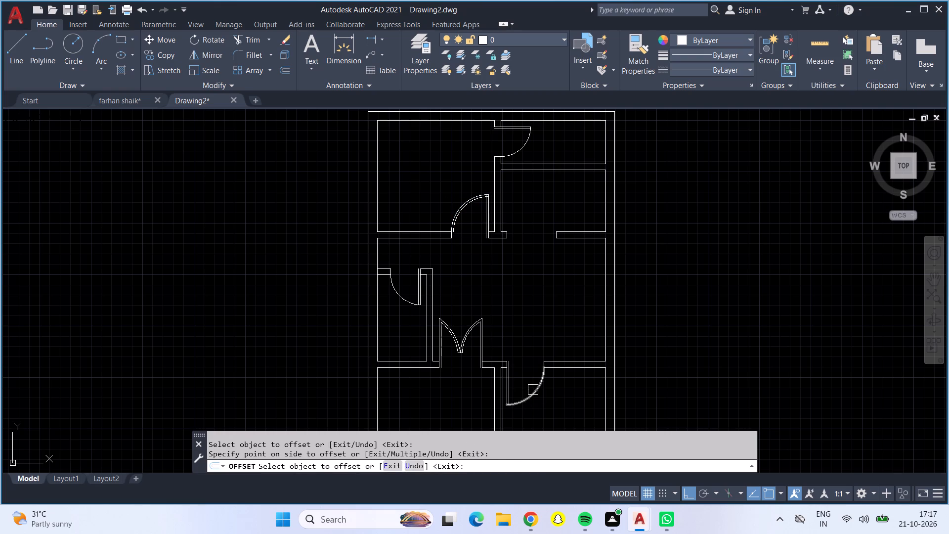
left_click(533, 390)
left_click(521, 370)
left_click(393, 289)
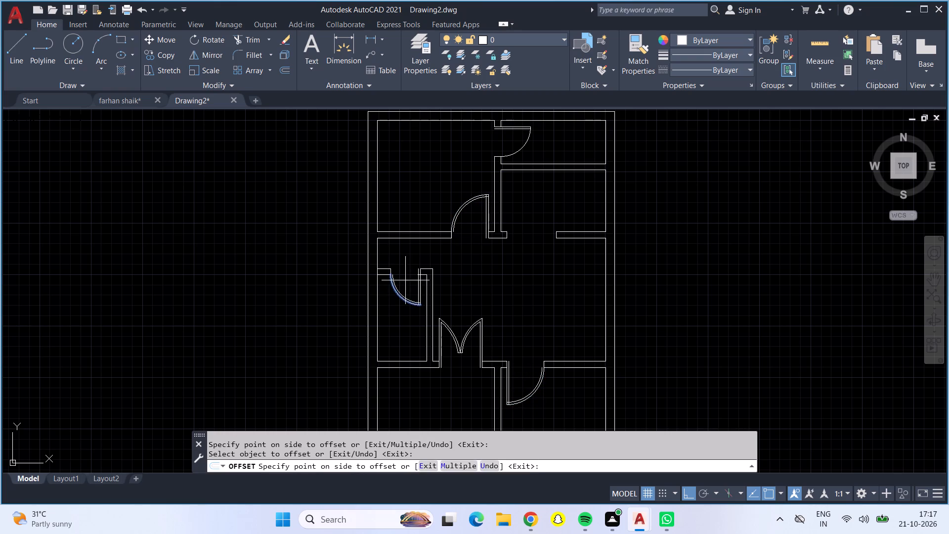
left_click(406, 280)
left_click(525, 143)
left_click(513, 135)
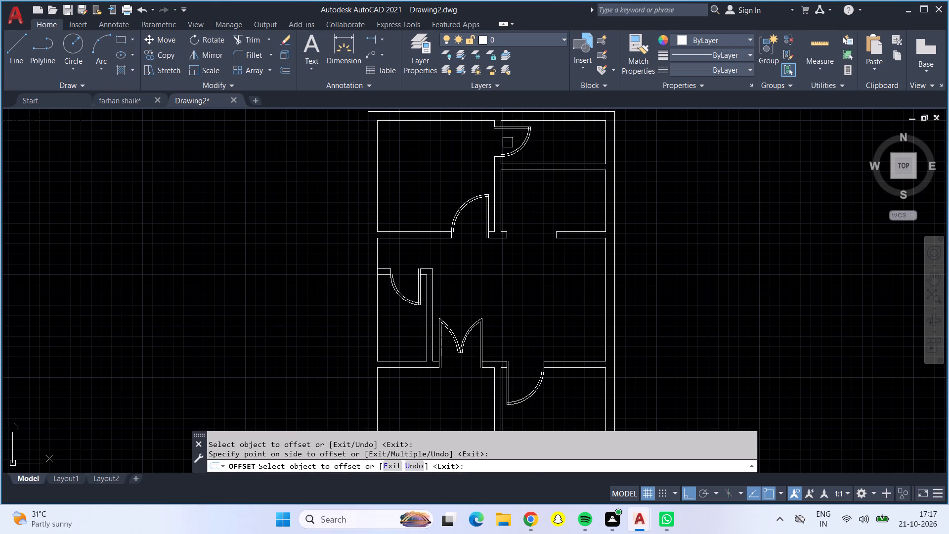
Offset the strike-side jamb lines of the lower-right and small left room doors 2" into their openings.
scroll(525, 378, "up", 3)
left_click(597, 324)
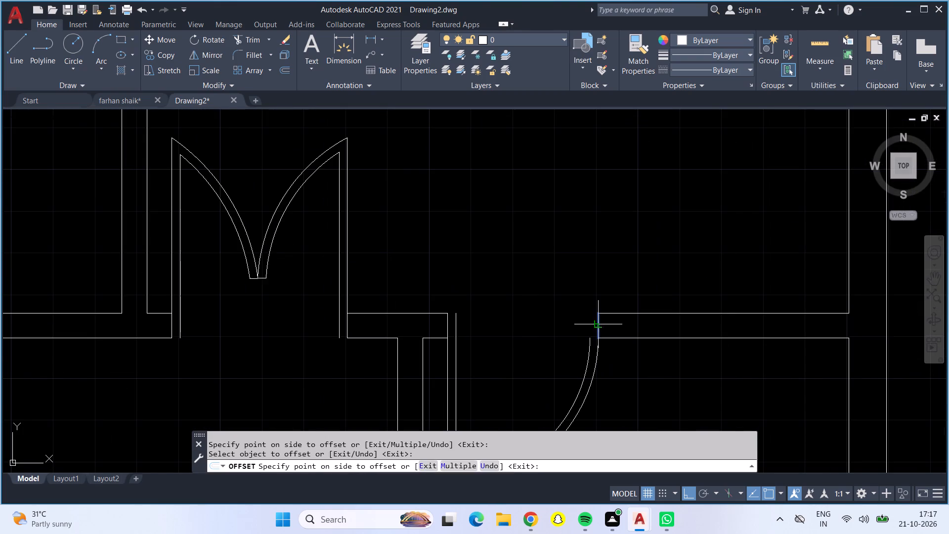
left_click_drag(573, 319, 567, 317)
scroll(560, 321, "down", 3)
scroll(445, 235, "up", 4)
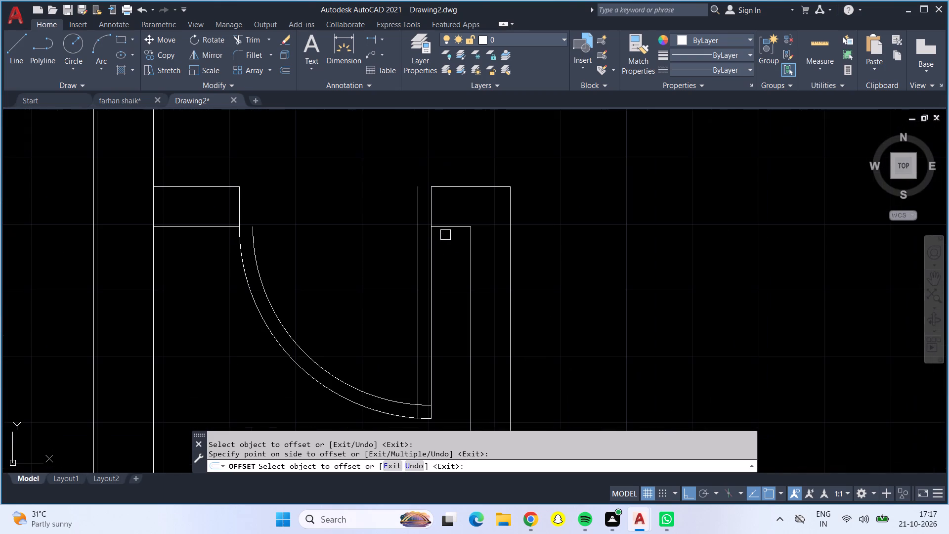
left_click(240, 205)
left_click(271, 207)
Offset the strike-side jamb lines of the upper-left and upper-right room doors 2" into their openings.
scroll(271, 207, "down", 3)
middle_click_drag(364, 188, 386, 277)
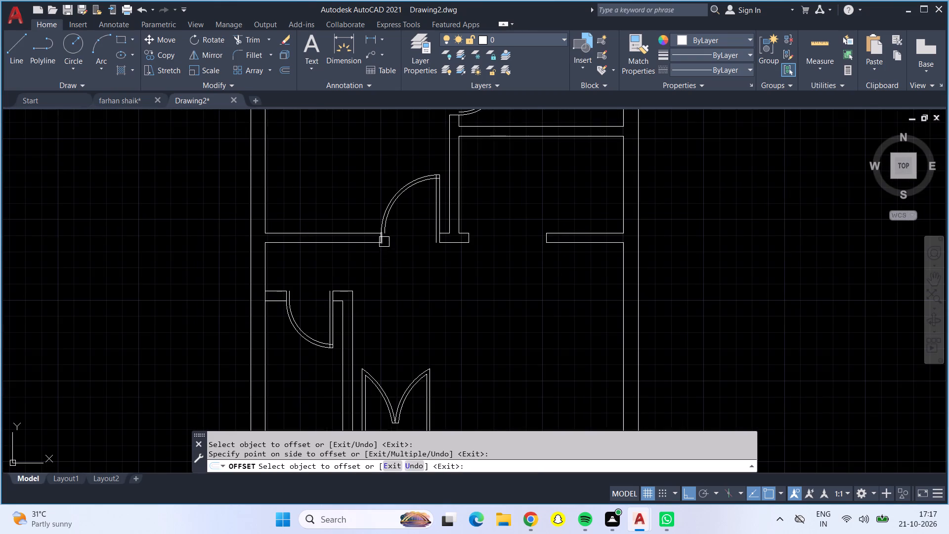
scroll(384, 238, "up", 4)
left_click(358, 232)
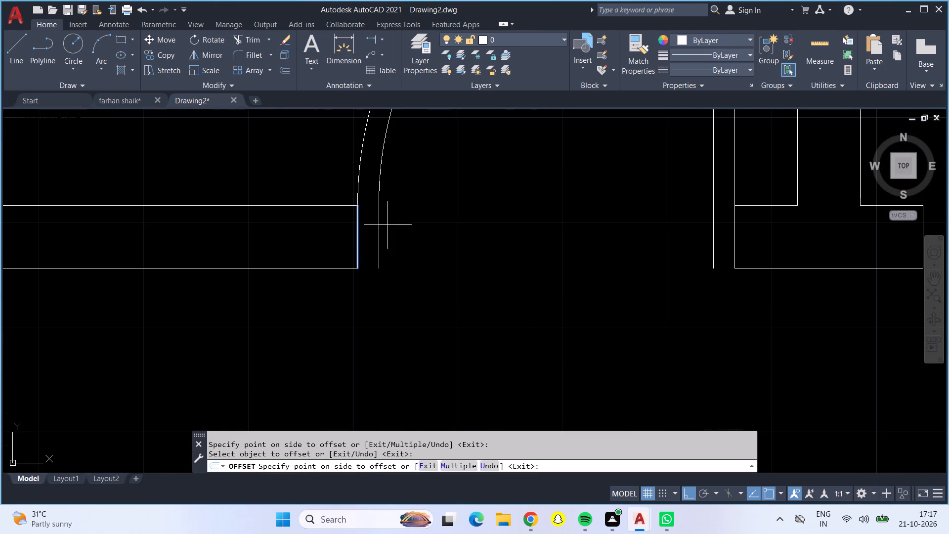
left_click_drag(388, 225, 392, 225)
scroll(426, 227, "down", 4)
middle_click_drag(433, 221, 438, 400)
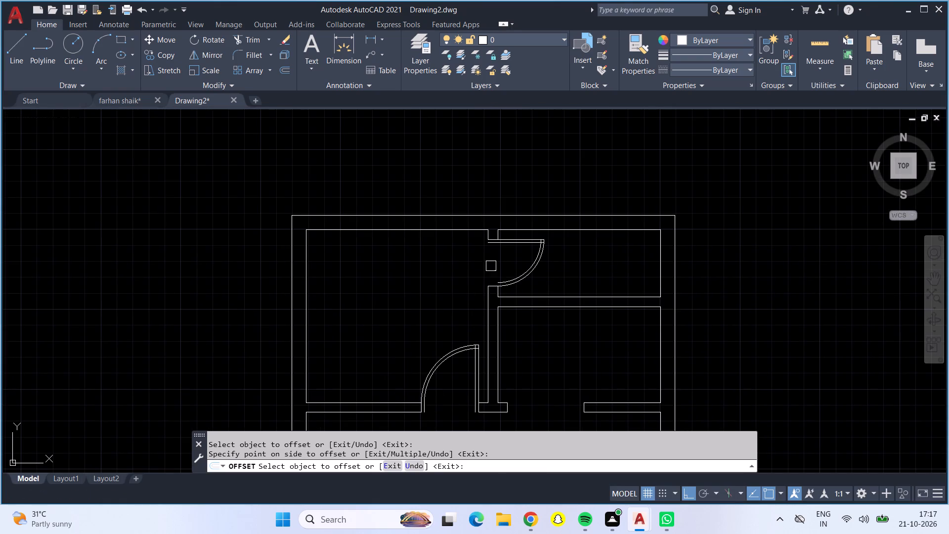
scroll(500, 290, "up", 4)
left_click(463, 262)
left_click(461, 246)
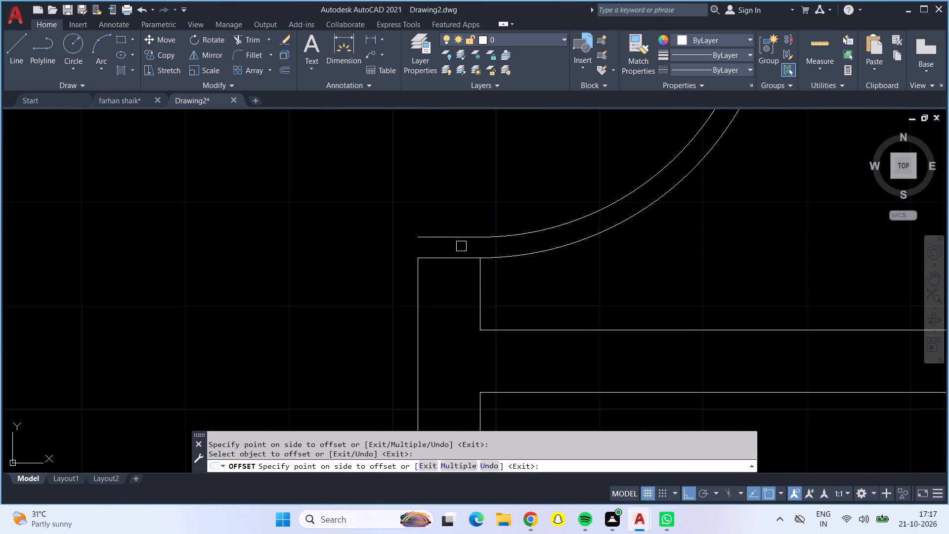
scroll(455, 220, "down", 1)
scroll(413, 180, "down", 2)
middle_click_drag(413, 180, 414, 290)
key("Escape")
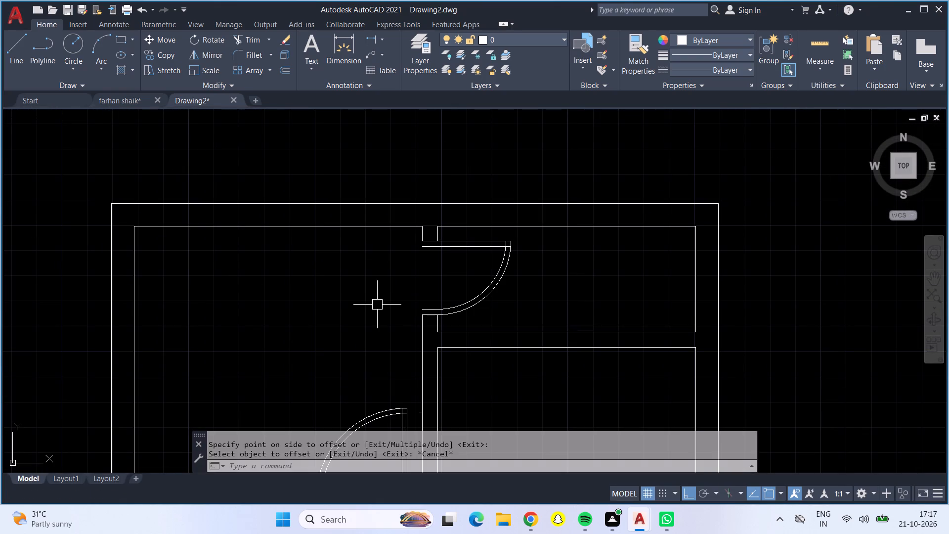
Trim the inner arc and inner leaf line where they overlap at the free end of the upper-right door's leaf.
left_click(237, 38)
scroll(509, 248, "up", 4)
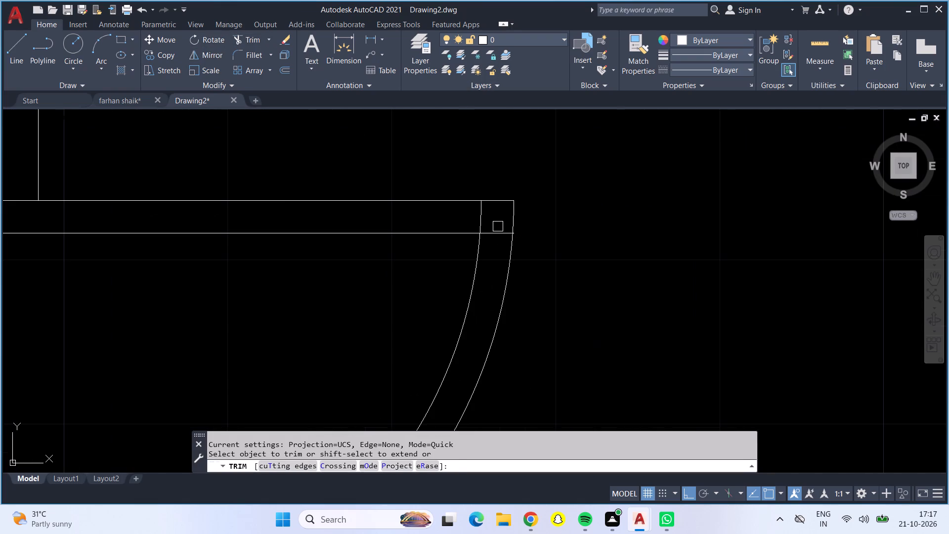
left_click(480, 214)
left_click(502, 234)
scroll(502, 234, "up", 1)
scroll(502, 234, "down", 2)
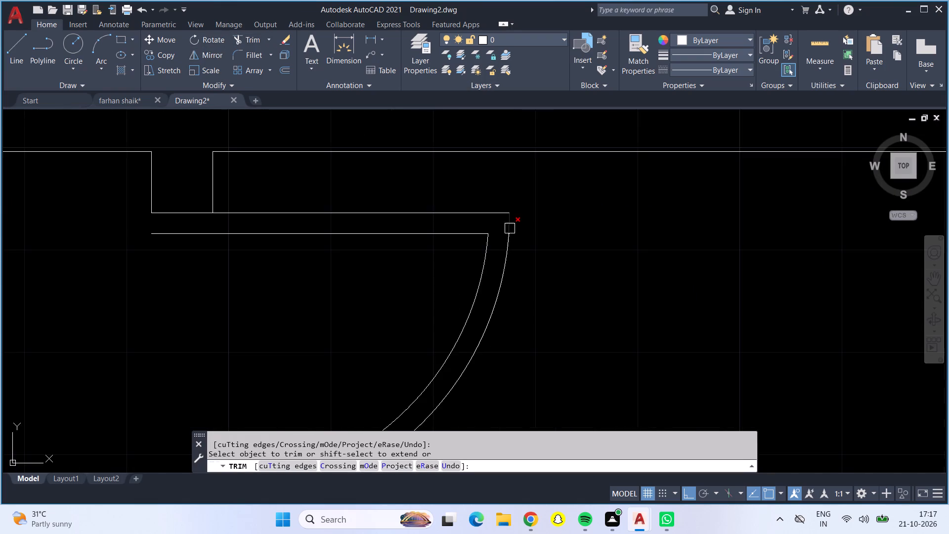
Trim the overlapping inner leaf line and inner arc ends at the free end of the upper-left door's leaf.
scroll(498, 240, "down", 3)
scroll(363, 322, "down", 1)
middle_click_drag(363, 322, 364, 278)
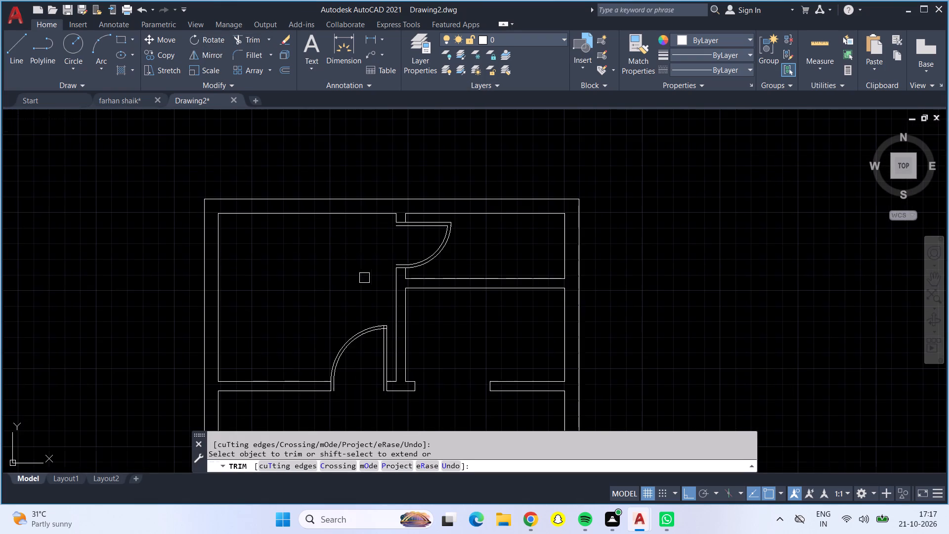
scroll(378, 324, "up", 4)
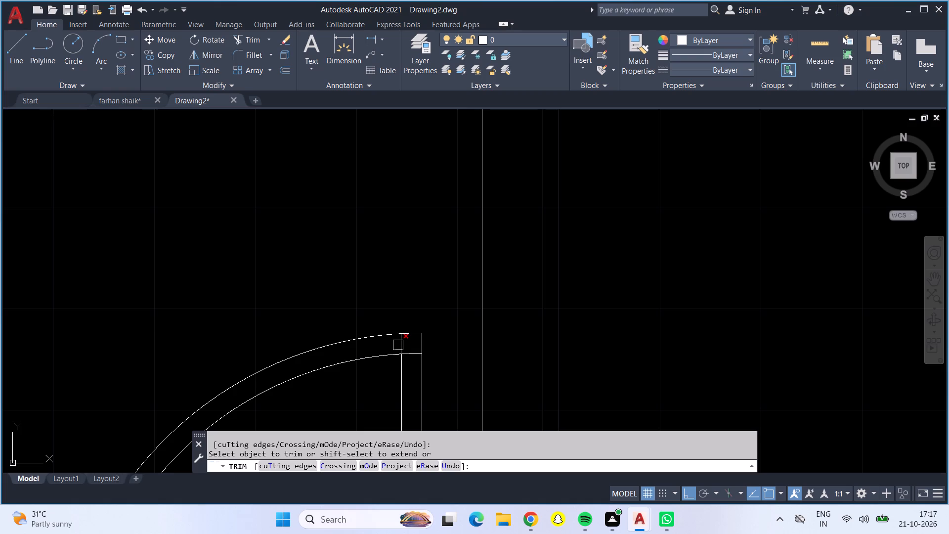
left_click(398, 345)
left_click(413, 352)
Trim the overlapping inner leaf line, inner arc end and leftover stub at the free end of the small left room door's leaf.
scroll(398, 347, "down", 4)
middle_click_drag(381, 384, 370, 356)
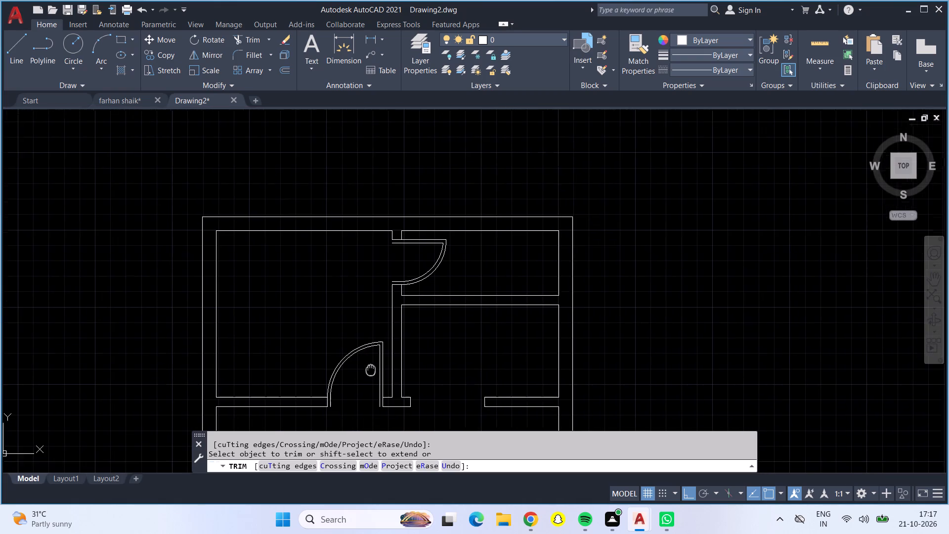
middle_click_drag(370, 356, 394, 175)
scroll(302, 311, "up", 3)
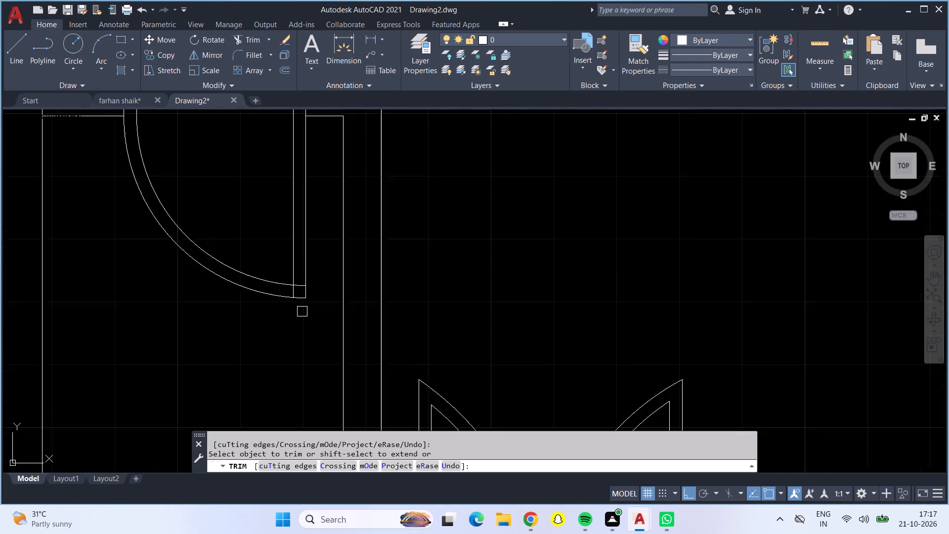
scroll(302, 311, "up", 2)
scroll(285, 268, "up", 2)
left_click(264, 249)
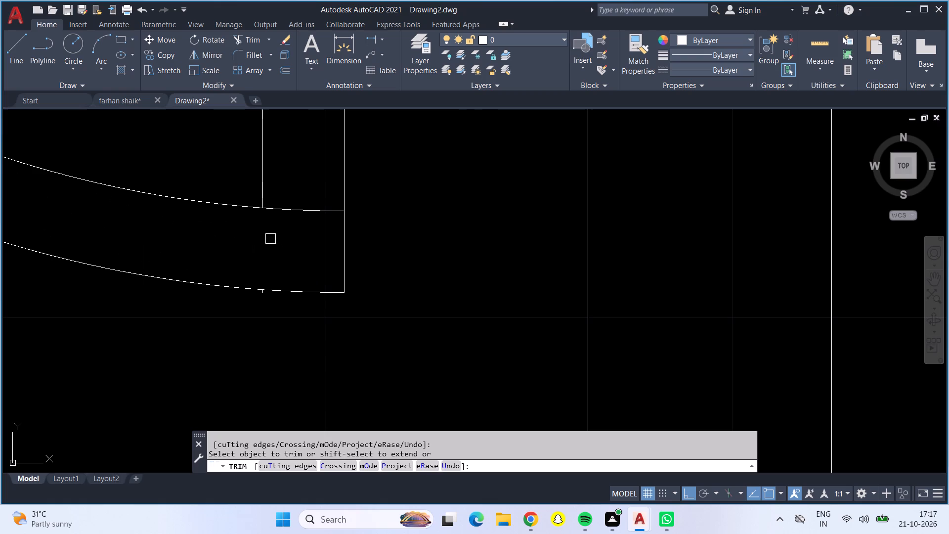
left_click(298, 207)
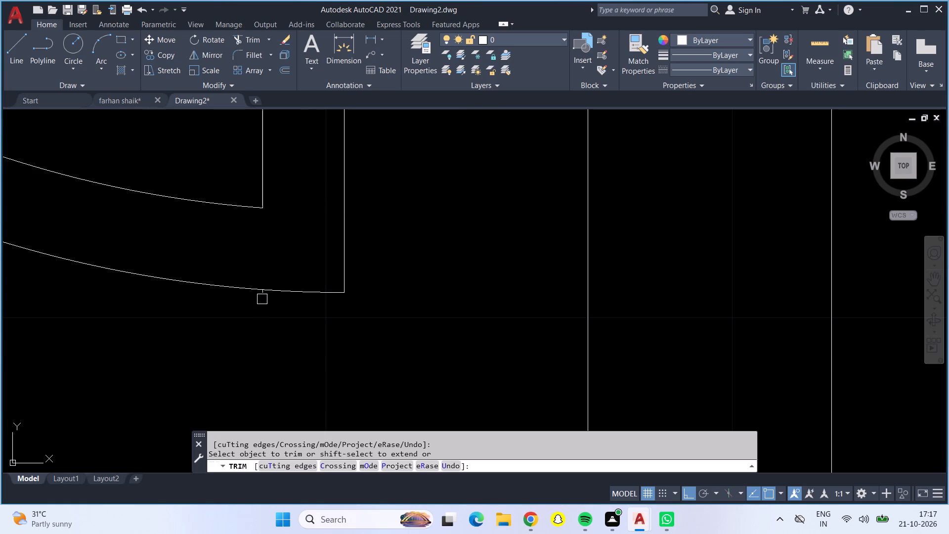
left_click(262, 298)
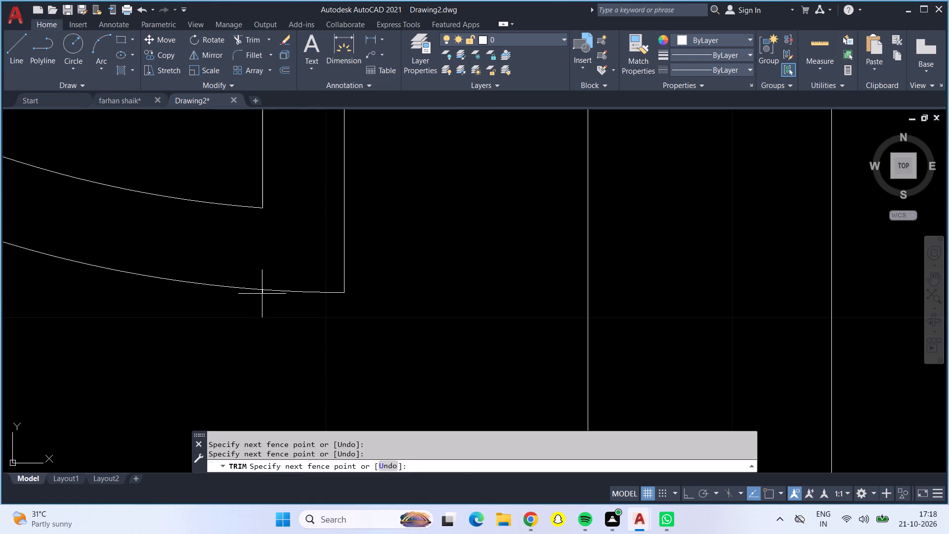
left_click(262, 294)
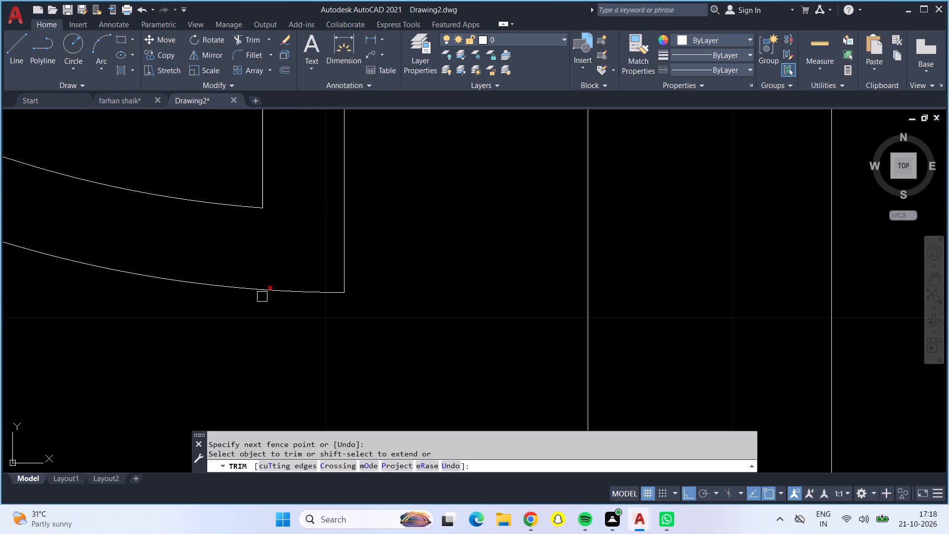
left_click(262, 297)
Trim the short stub of the upper-right door's inner leaf line that sticks out past the outer arc.
scroll(261, 303, "down", 1)
scroll(261, 303, "up", 1)
scroll(261, 303, "down", 4)
scroll(509, 259, "down", 1)
middle_click_drag(510, 258, 499, 261)
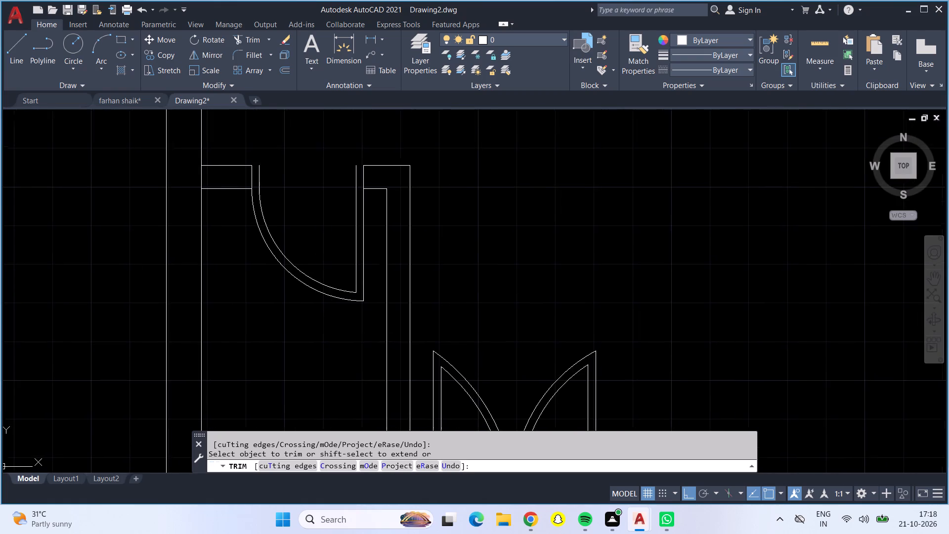
middle_click_drag(499, 261, 362, 480)
middle_click_drag(406, 268, 341, 533)
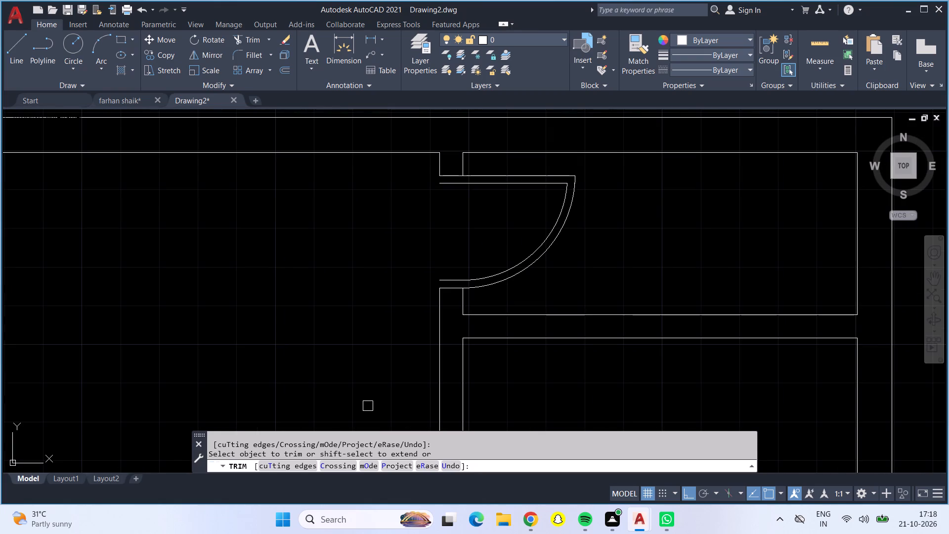
scroll(576, 187, "up", 4)
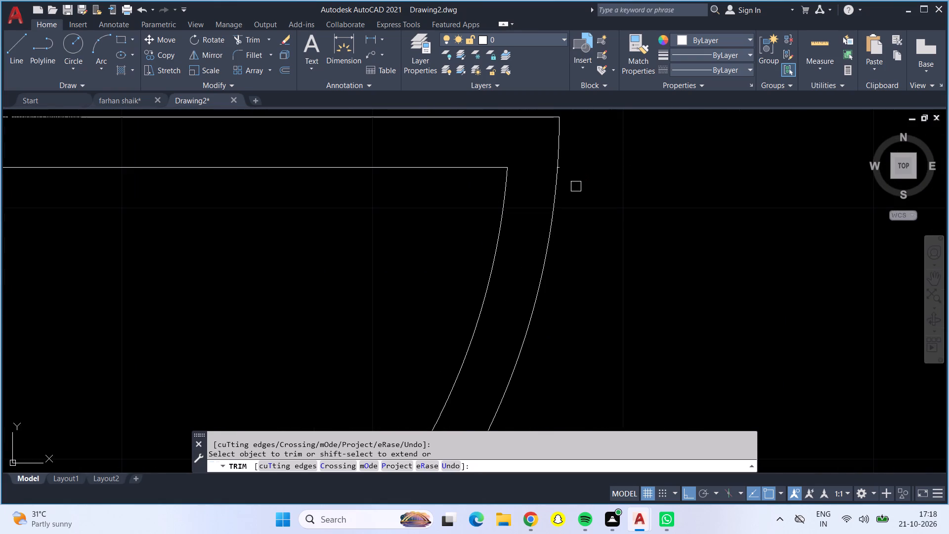
scroll(533, 153, "up", 5)
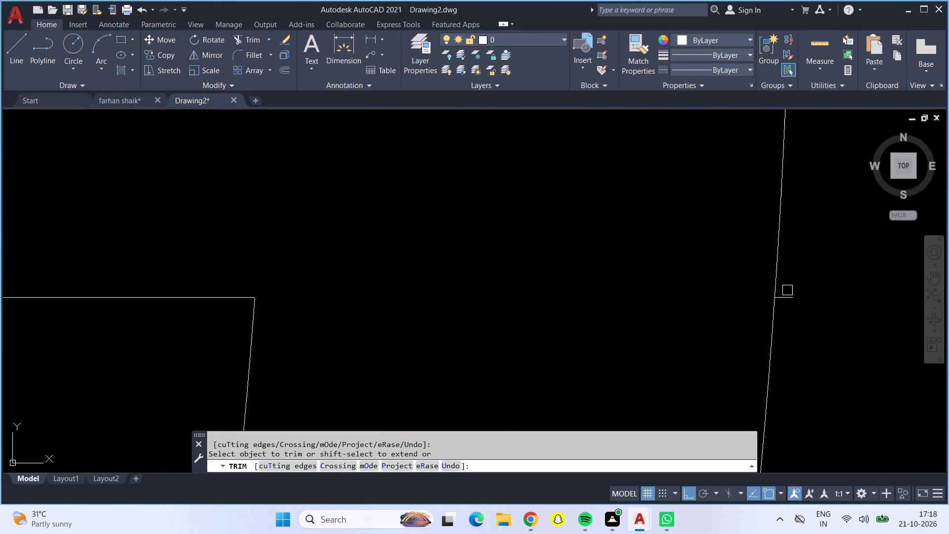
left_click(789, 298)
Trim the short stub of the upper-left door's inner leaf line that projects above the outer arc.
scroll(789, 298, "down", 7)
scroll(698, 323, "down", 2)
scroll(503, 407, "down", 2)
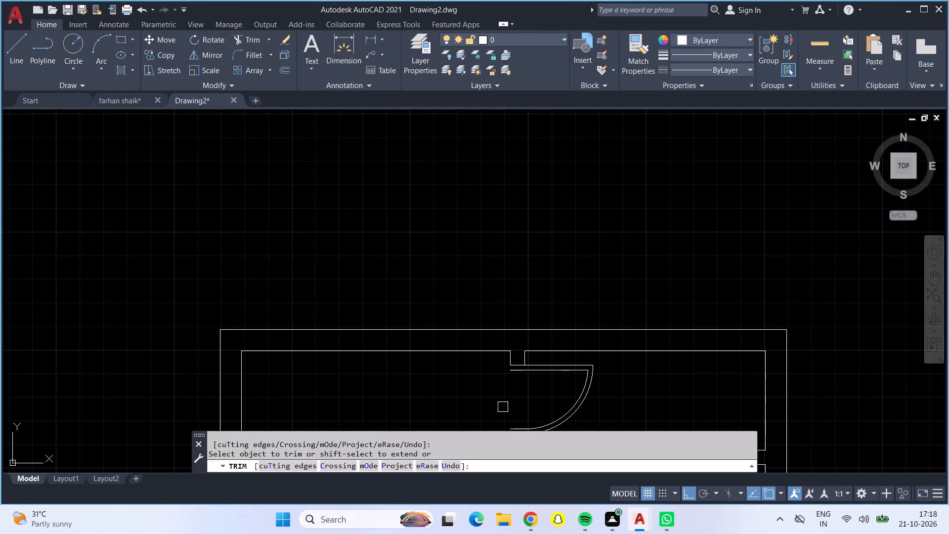
middle_click_drag(503, 407, 488, 342)
middle_click_drag(461, 358, 459, 216)
scroll(478, 311, "up", 6)
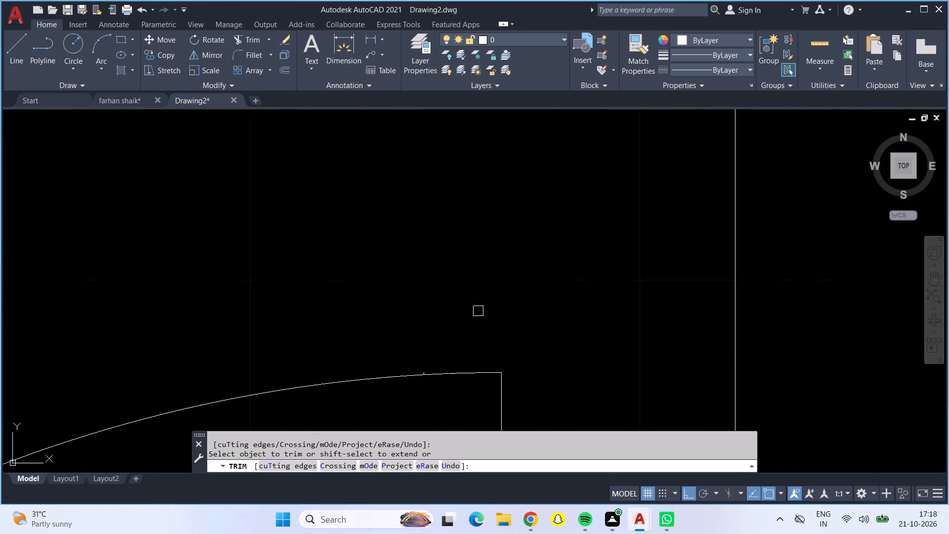
scroll(427, 373, "up", 5)
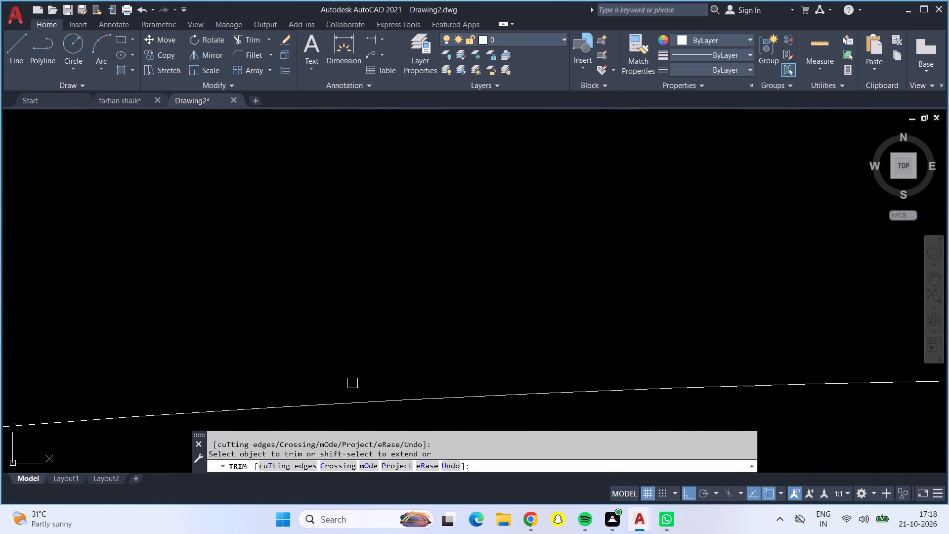
left_click(365, 383)
Trim the short stub of the lower-right room door's inner leaf line that projects below the outer arc.
scroll(366, 383, "down", 10)
scroll(416, 361, "down", 1)
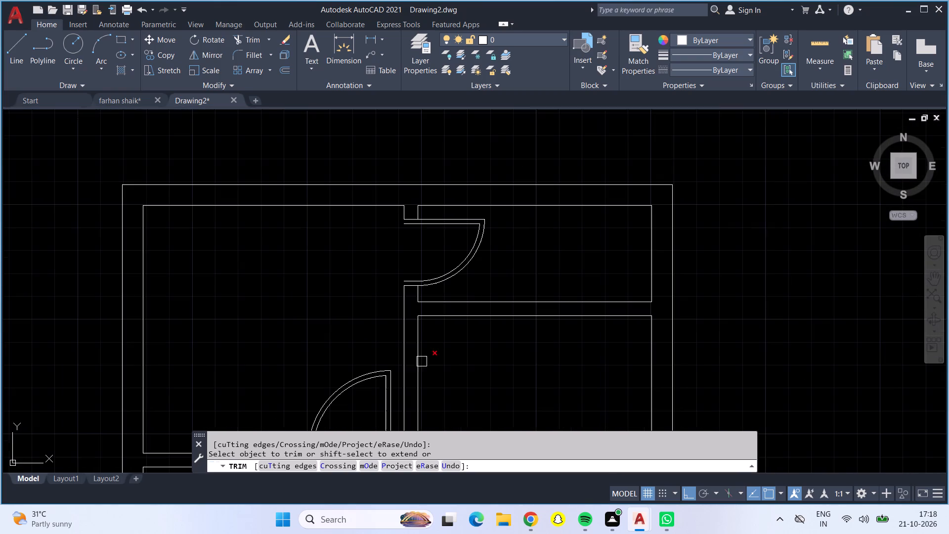
middle_click_drag(459, 361, 463, 203)
scroll(463, 203, "down", 1)
scroll(449, 335, "down", 1)
middle_click_drag(449, 335, 428, 206)
scroll(425, 325, "up", 1)
scroll(425, 325, "down", 1)
scroll(425, 325, "up", 4)
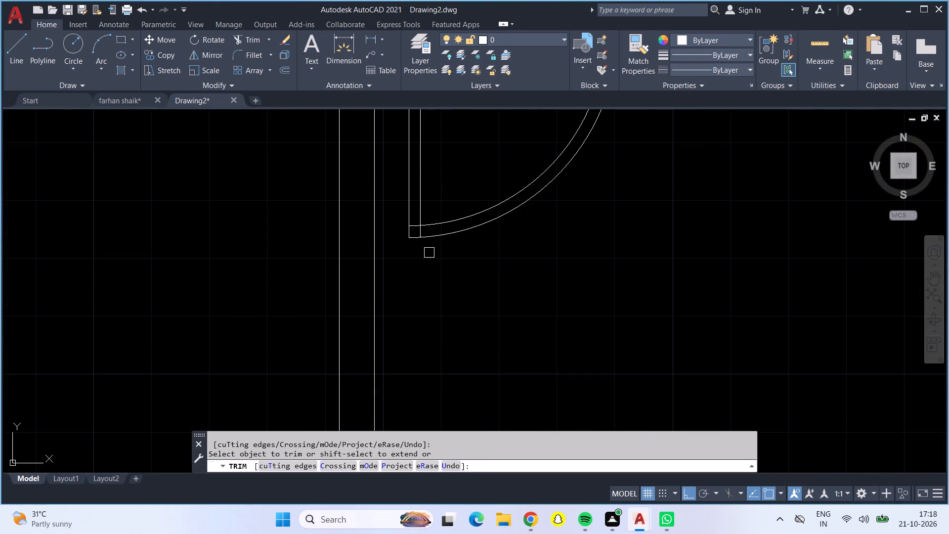
scroll(420, 244, "up", 7)
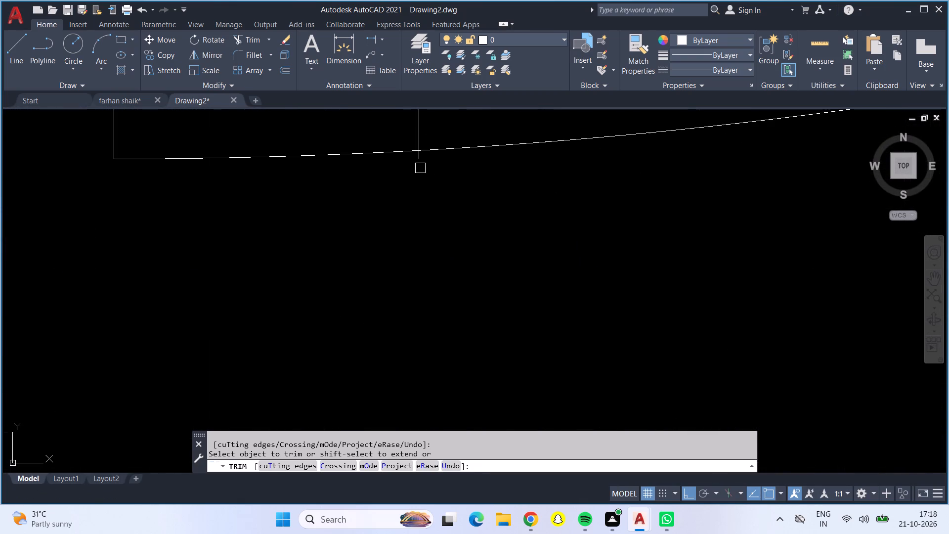
left_click(416, 162)
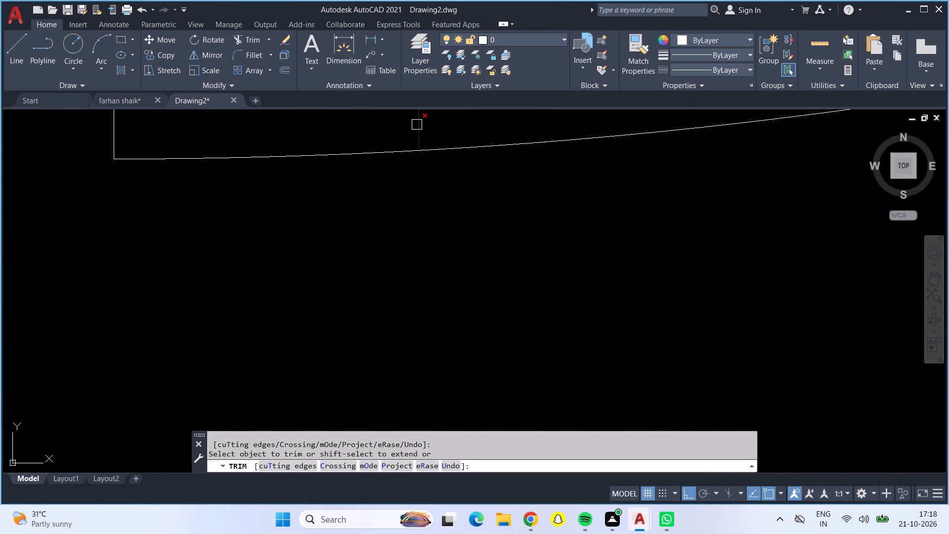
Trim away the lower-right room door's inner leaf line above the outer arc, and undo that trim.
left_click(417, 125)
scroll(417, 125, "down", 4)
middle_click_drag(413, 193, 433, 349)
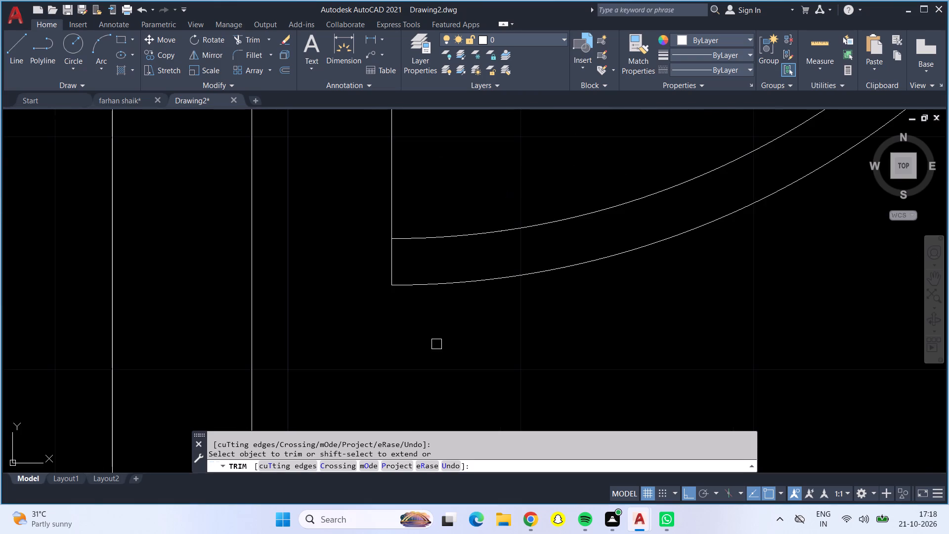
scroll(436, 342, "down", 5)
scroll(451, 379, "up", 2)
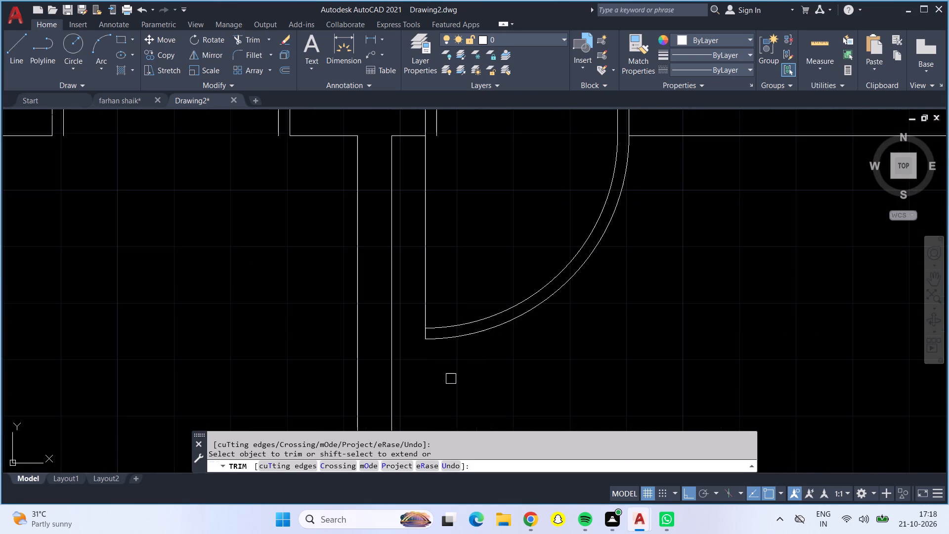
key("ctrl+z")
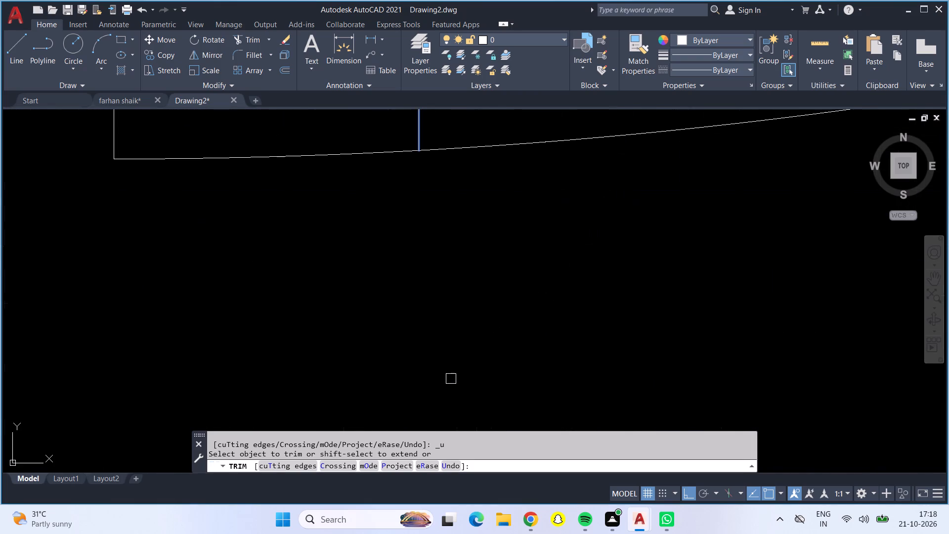
Trim the lower-right room door's inner leaf line between the two arcs and the inner arc's end inside the leaf.
scroll(732, 152, "down", 3)
middle_click_drag(698, 252, 688, 465)
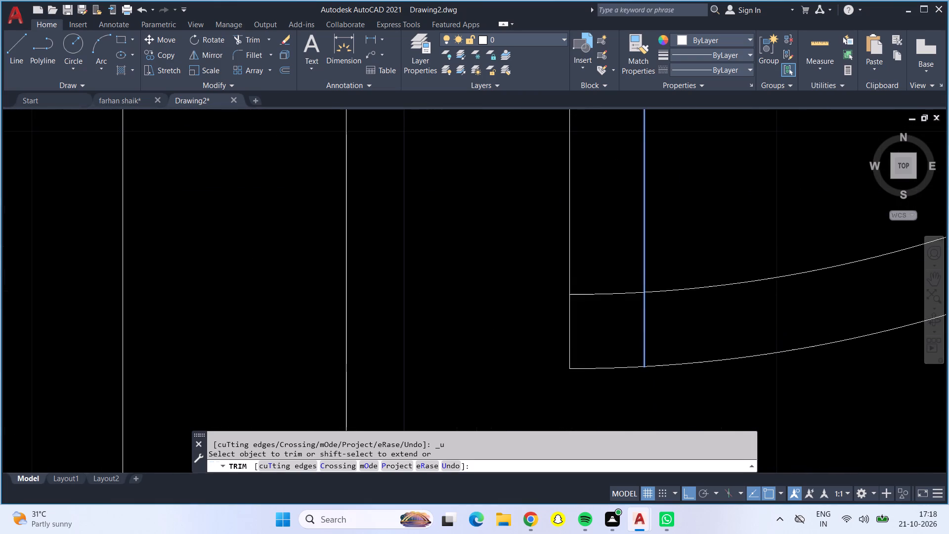
left_click(646, 337)
left_click(615, 297)
Offset the inner top and right wall lines of the middle-right room 2'5" into the room.
scroll(615, 297, "down", 1)
scroll(615, 296, "up", 1)
scroll(615, 296, "down", 1)
scroll(615, 296, "up", 1)
scroll(615, 296, "down", 1)
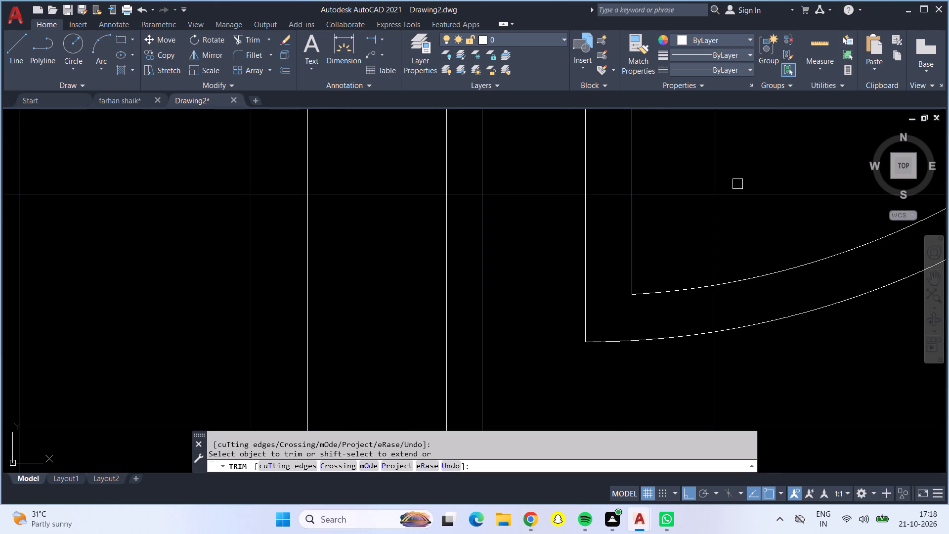
scroll(737, 184, "down", 2)
middle_click_drag(737, 184, 610, 485)
scroll(695, 420, "down", 2)
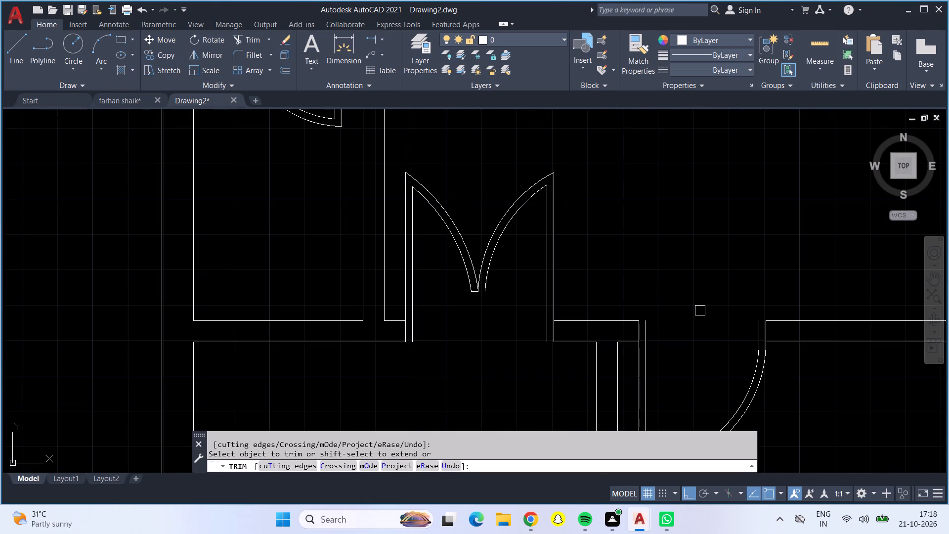
scroll(700, 311, "down", 2)
middle_click_drag(698, 294, 718, 414)
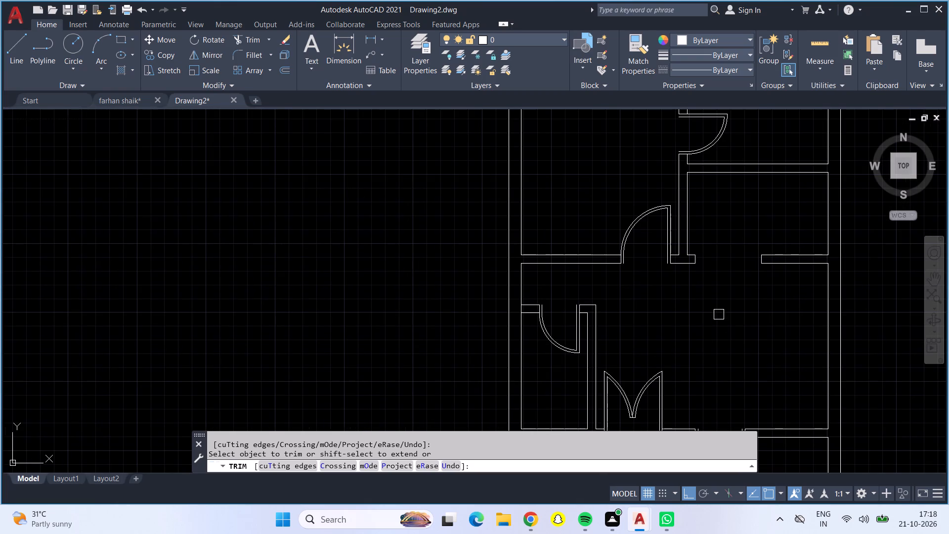
scroll(714, 317, "down", 1)
middle_click_drag(717, 314, 687, 343)
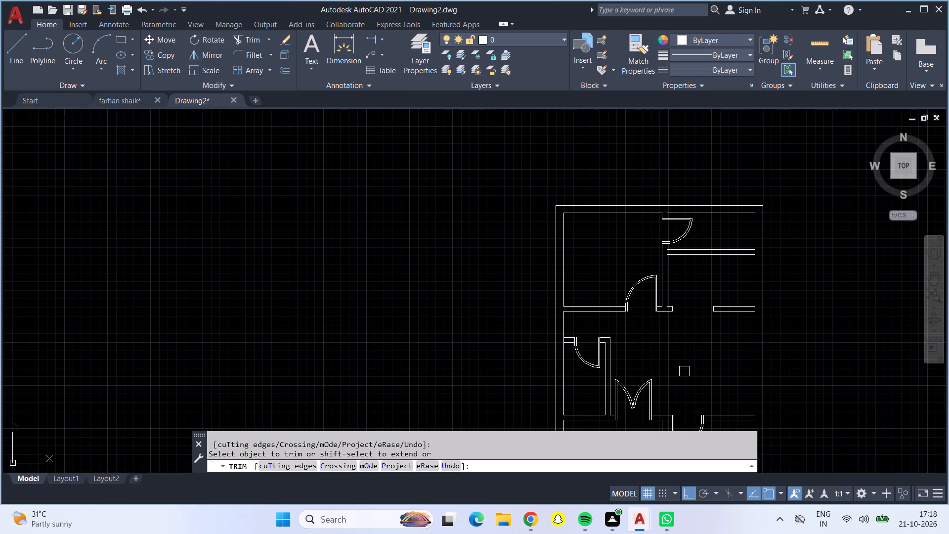
key("Escape")
key("o")
key("Return")
key("3")
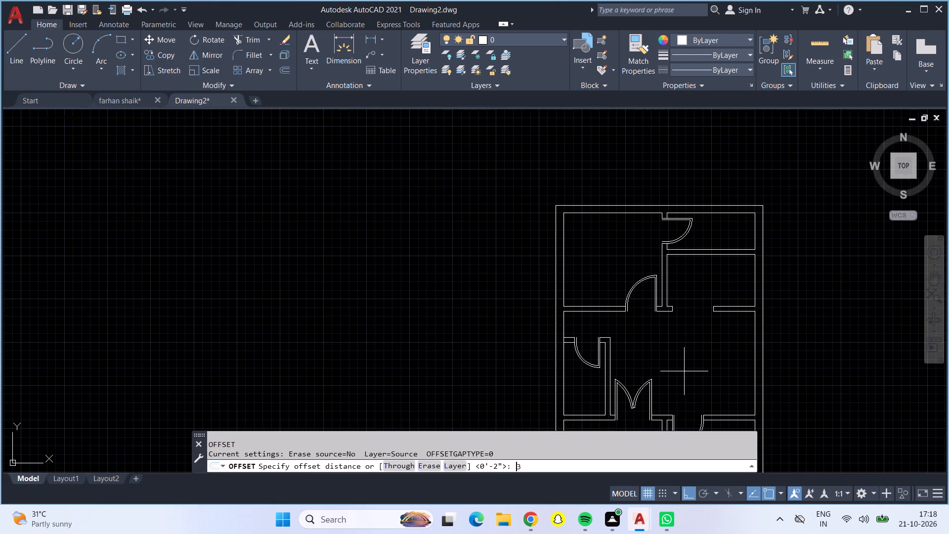
key("BackSpace")
type("2'5\"")
key("Return")
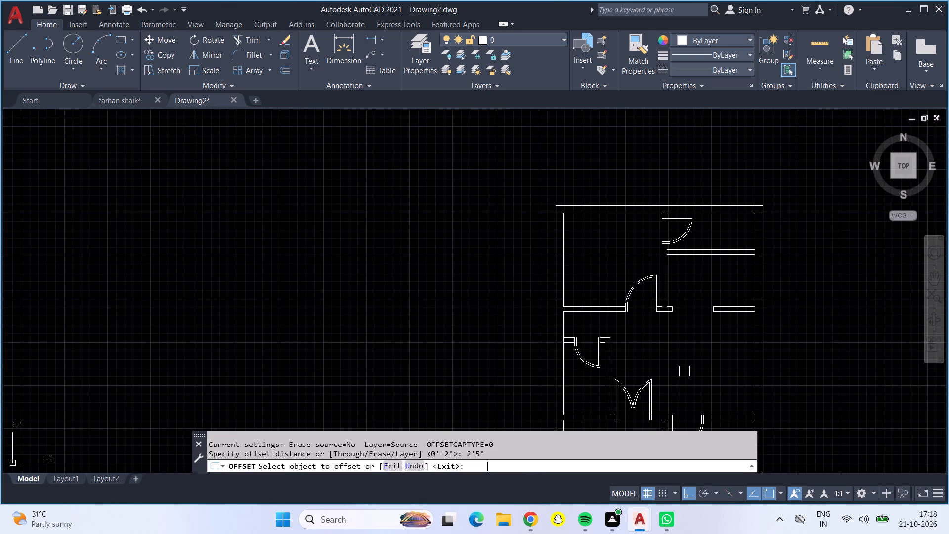
left_click(714, 259)
left_click(718, 275)
left_click_drag(756, 284, 751, 284)
left_click(719, 283)
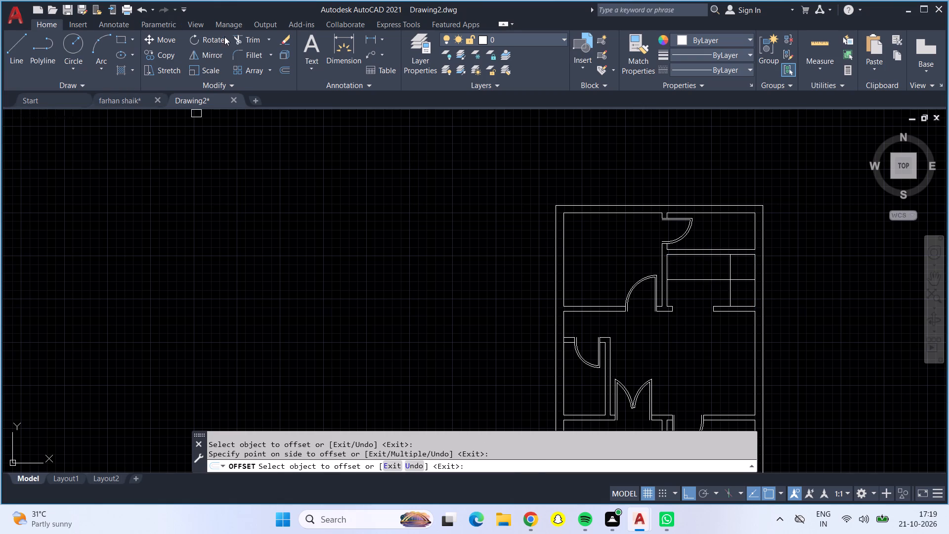
Trim the two 2'5" offset lines beyond their intersection to leave an L-shaped outline along the room's top and right walls.
left_click(252, 37)
scroll(719, 284, "up", 2)
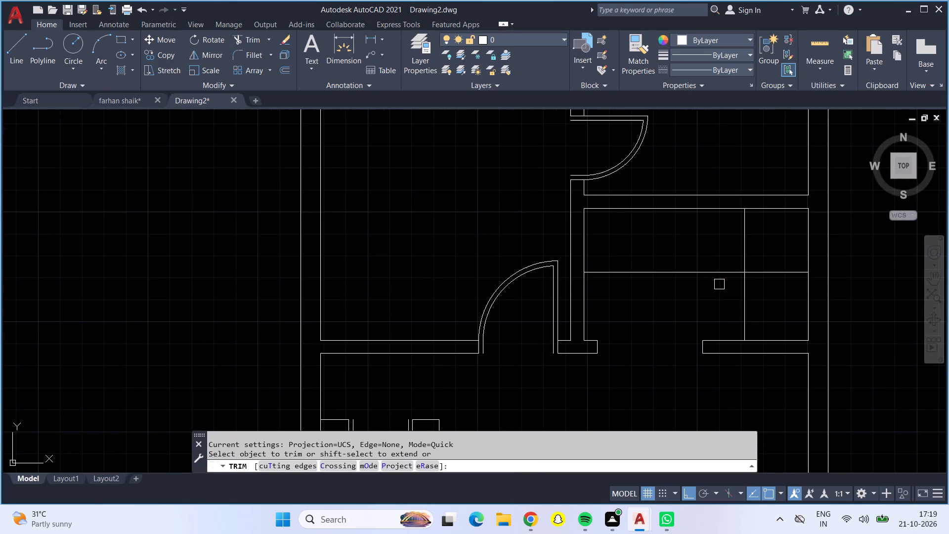
left_click(745, 242)
left_click(758, 268)
Examine the floor plan's rooms and doors from the middle-right room down to the double door and lower rooms.
scroll(742, 267, "down", 2)
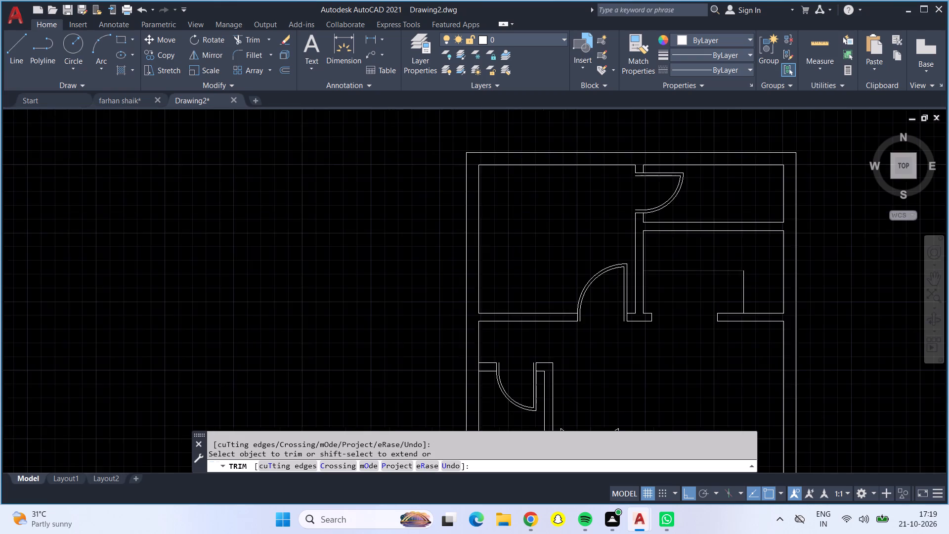
middle_click_drag(700, 287, 666, 289)
scroll(667, 288, "up", 1)
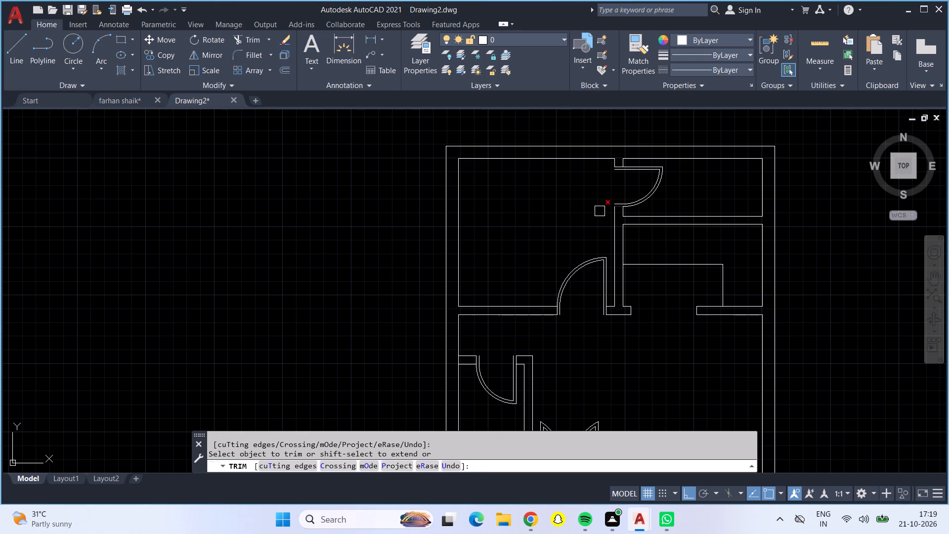
scroll(636, 367, "down", 1)
middle_click_drag(685, 374, 684, 374)
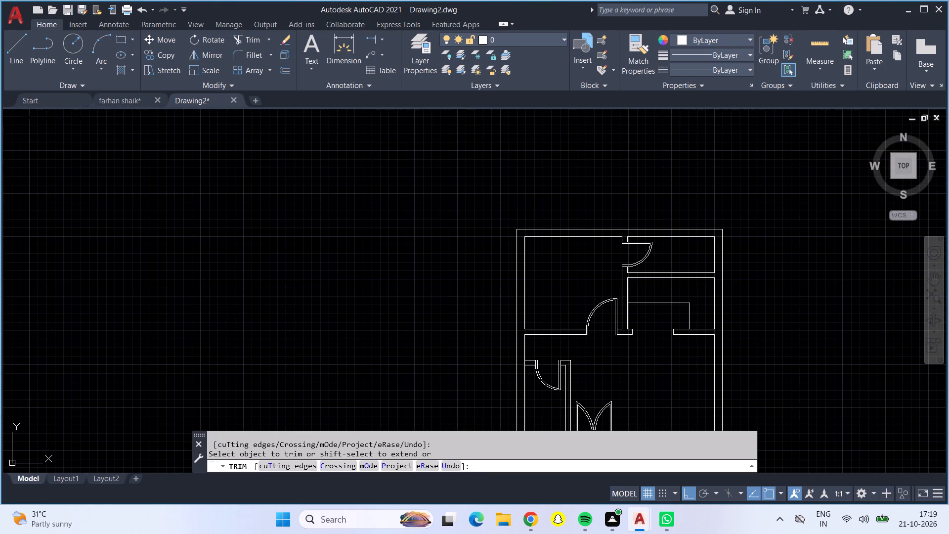
middle_click_drag(684, 374, 624, 230)
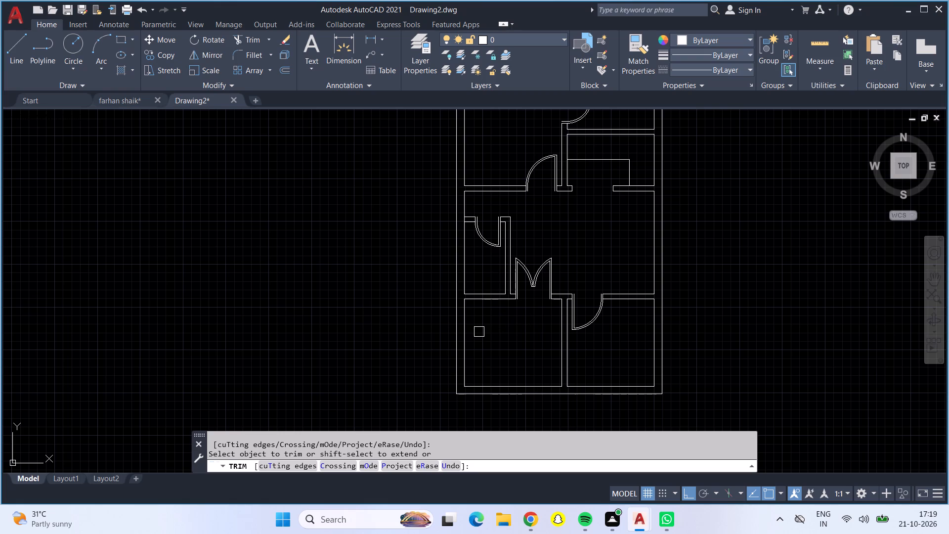
scroll(512, 312, "up", 3)
scroll(668, 208, "down", 1)
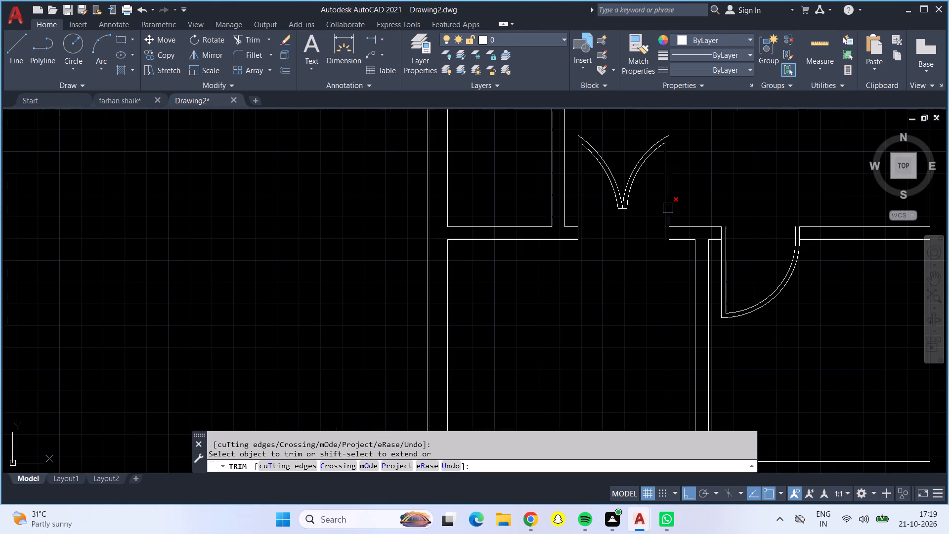
Insert the Toilet - top block and the plan-view bathroom faucet from House Designer.dwg in the empty area left of the floor plan.
middle_click(629, 256)
middle_click(629, 256)
middle_click_drag(646, 356, 640, 398)
scroll(644, 362, "down", 1)
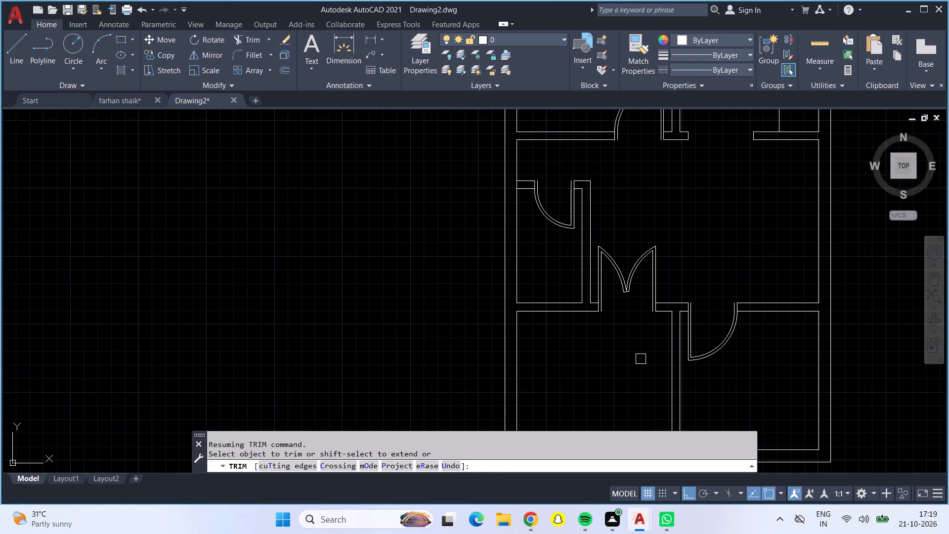
middle_click_drag(635, 358, 609, 415)
scroll(664, 254, "down", 1)
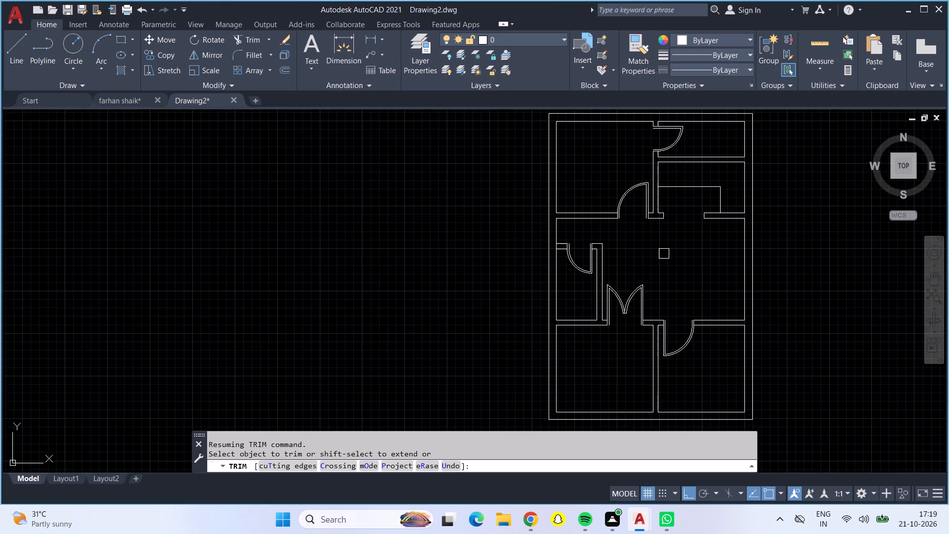
middle_click_drag(664, 253, 606, 262)
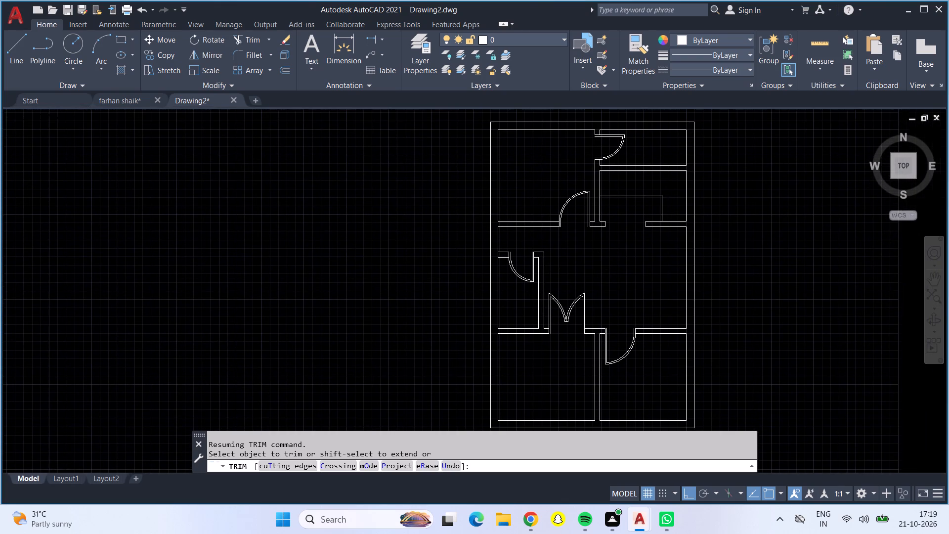
middle_click_drag(606, 262, 516, 263)
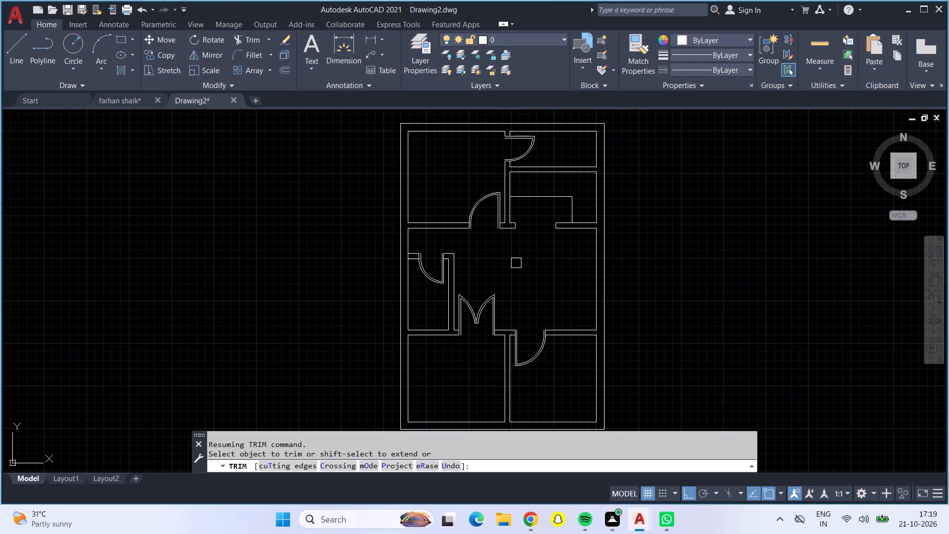
key("Escape")
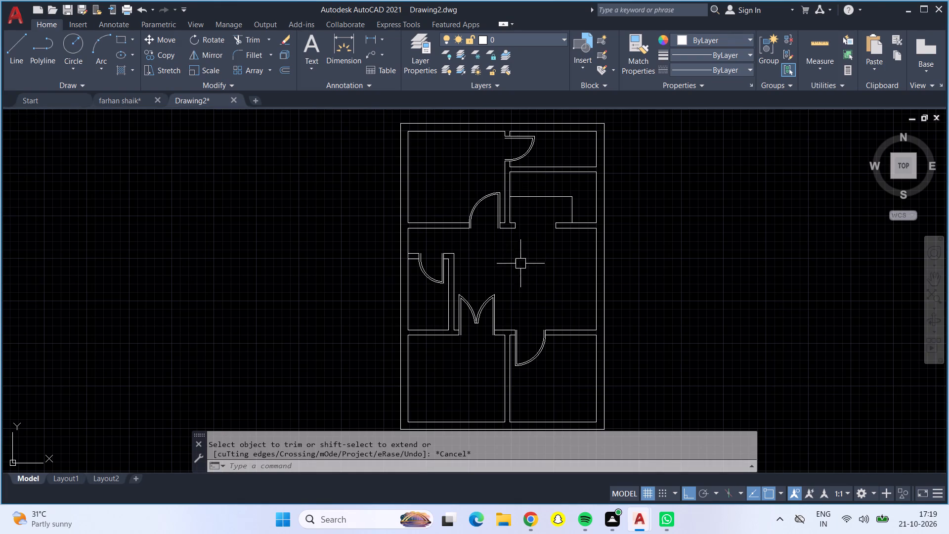
key("ctrl+2")
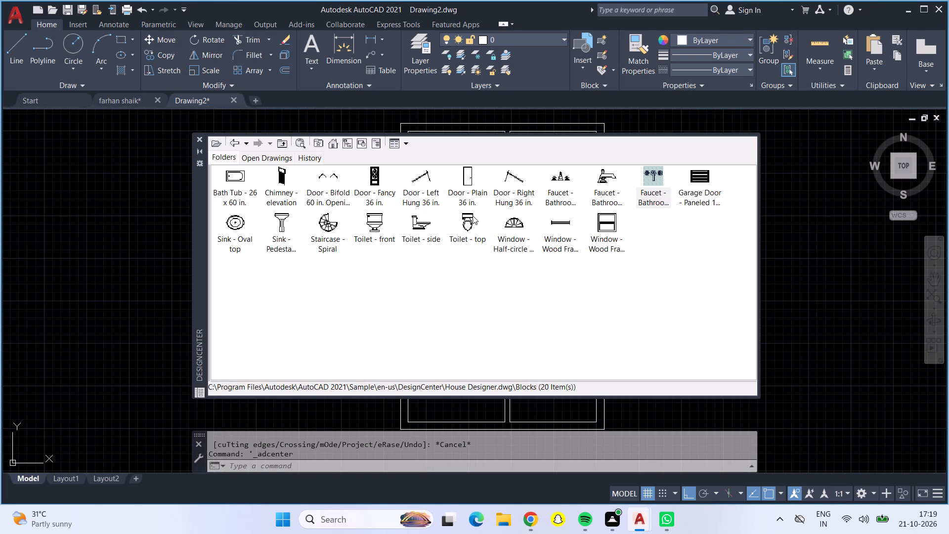
left_click_drag(462, 222, 85, 278)
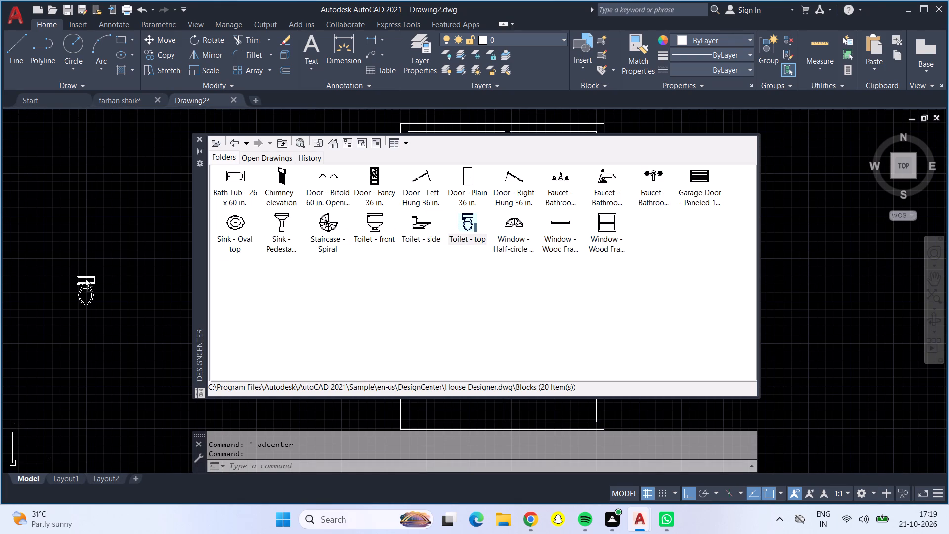
left_click_drag(85, 278, 112, 220)
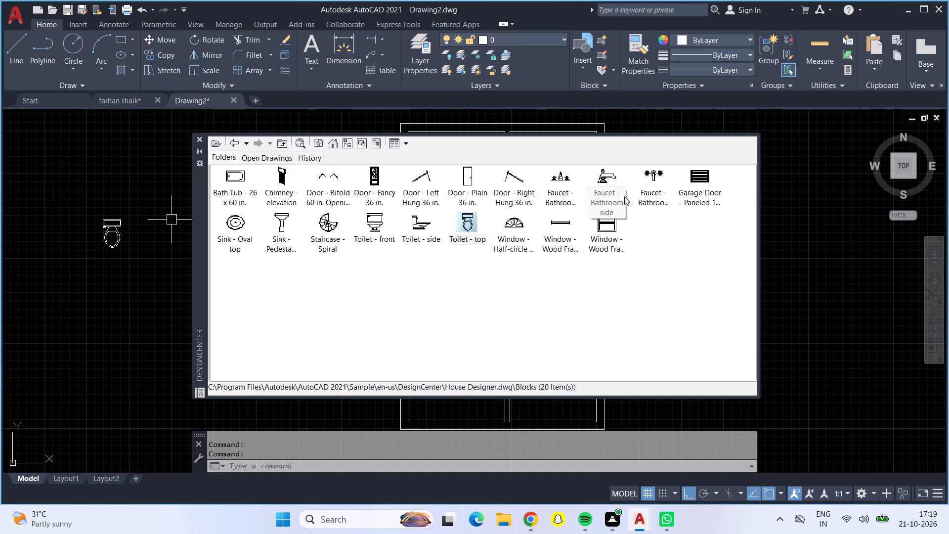
left_click_drag(656, 174, 112, 267)
Insert the Bed - Queen block from Home - Space Planner.dwg above the toilet, with a Lamp - Table block on each side of its head.
left_click(233, 142)
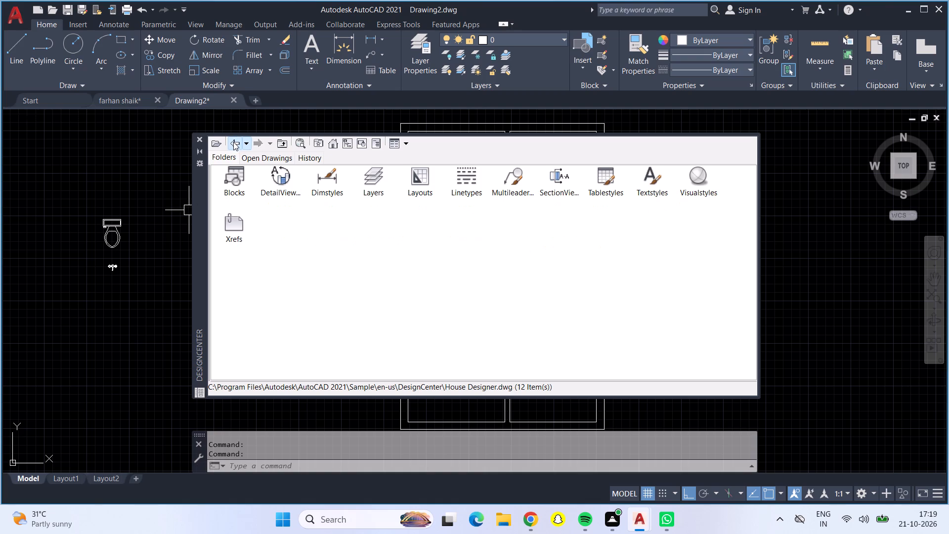
left_click(237, 136)
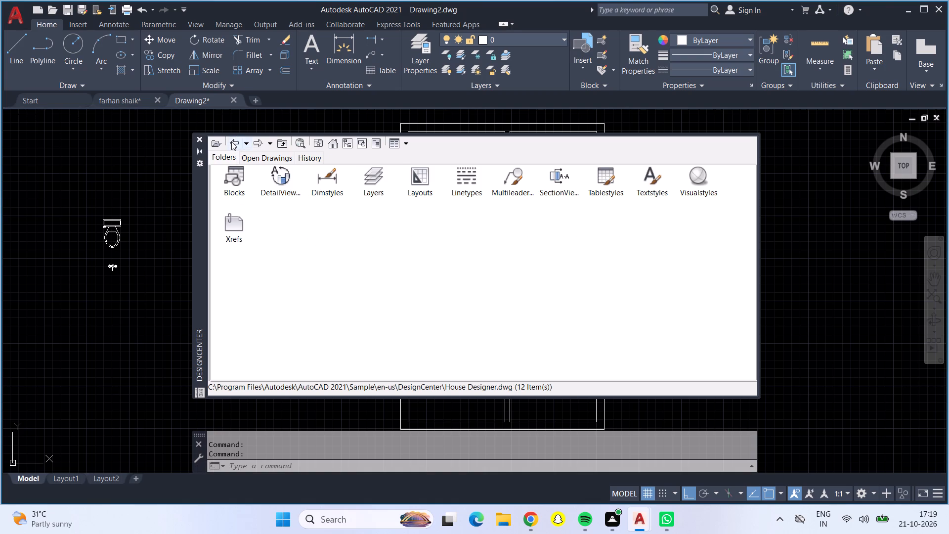
left_click(231, 141)
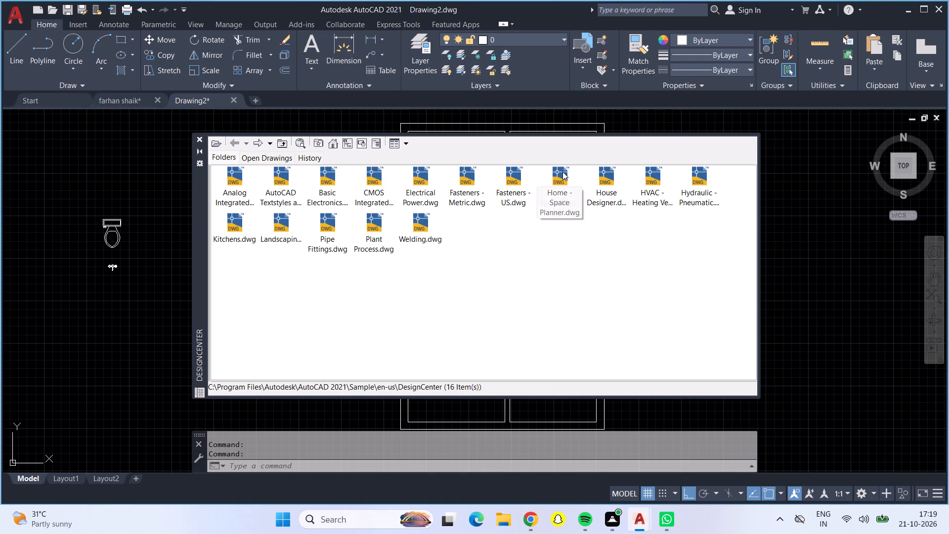
double_click(562, 172)
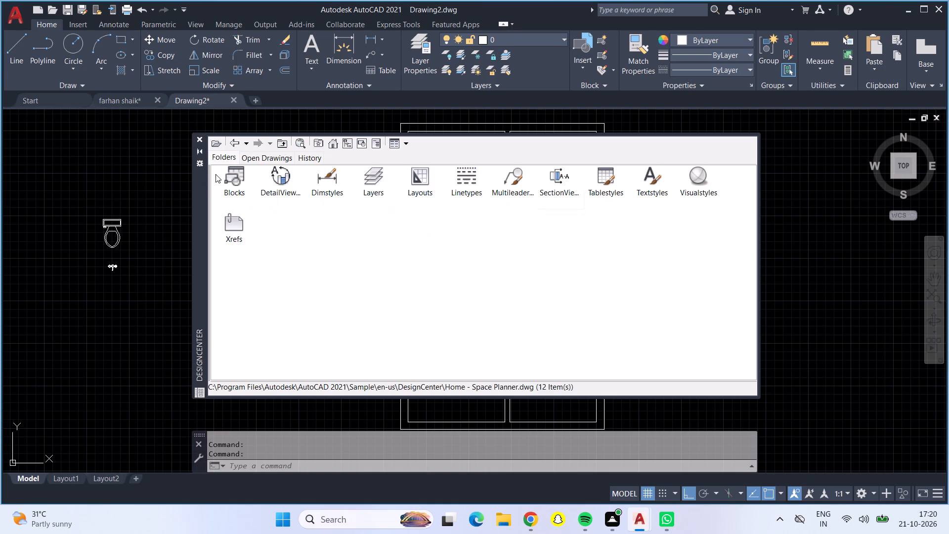
triple_click(228, 177)
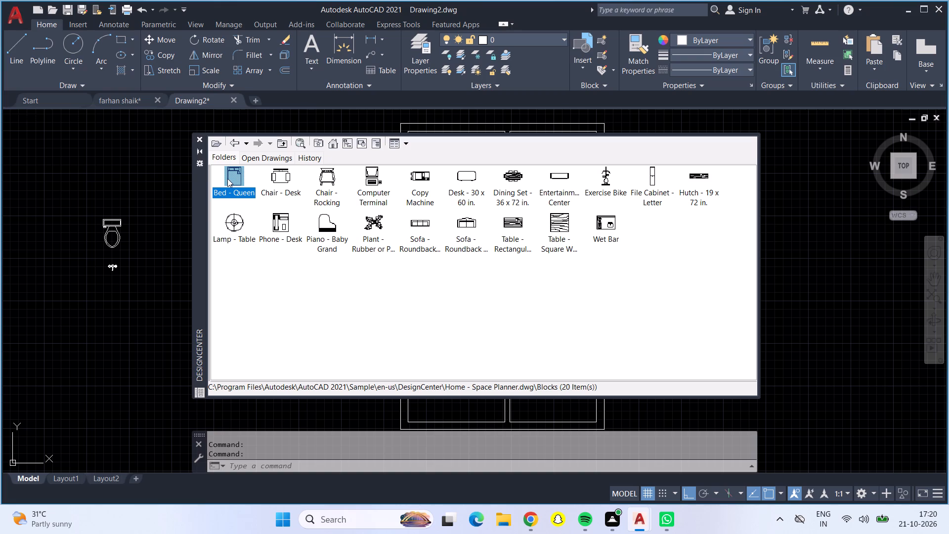
left_click_drag(227, 178, 92, 133)
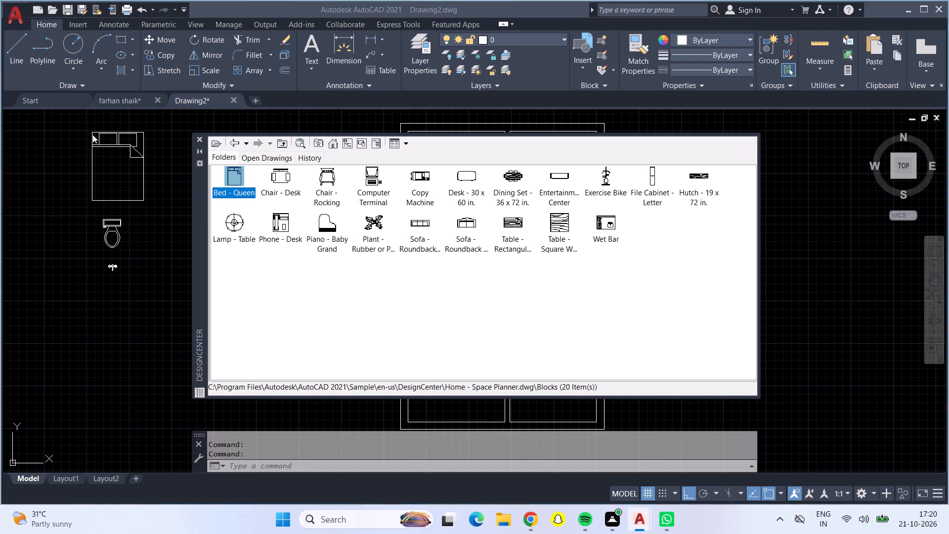
left_click_drag(235, 220, 160, 146)
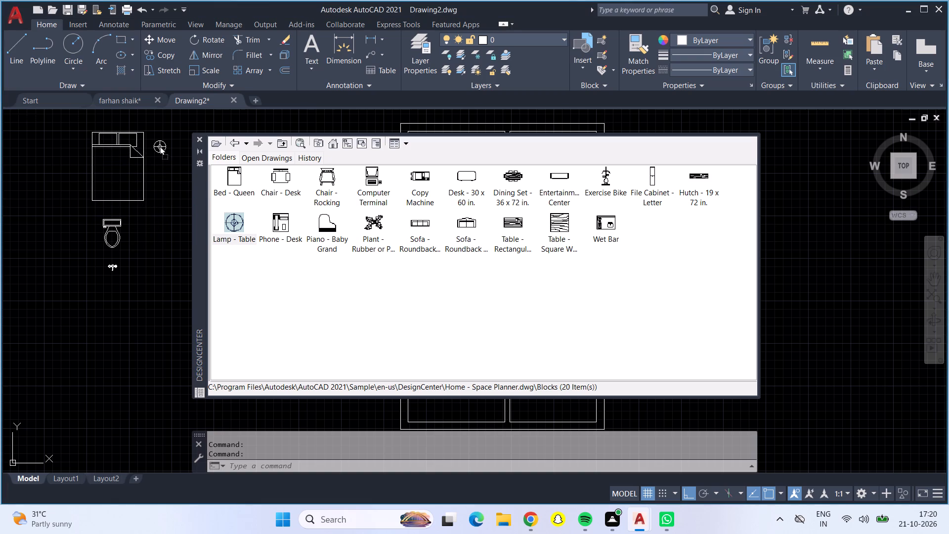
left_click_drag(160, 146, 153, 136)
left_click_drag(239, 224, 190, 206)
left_click_drag(190, 206, 82, 127)
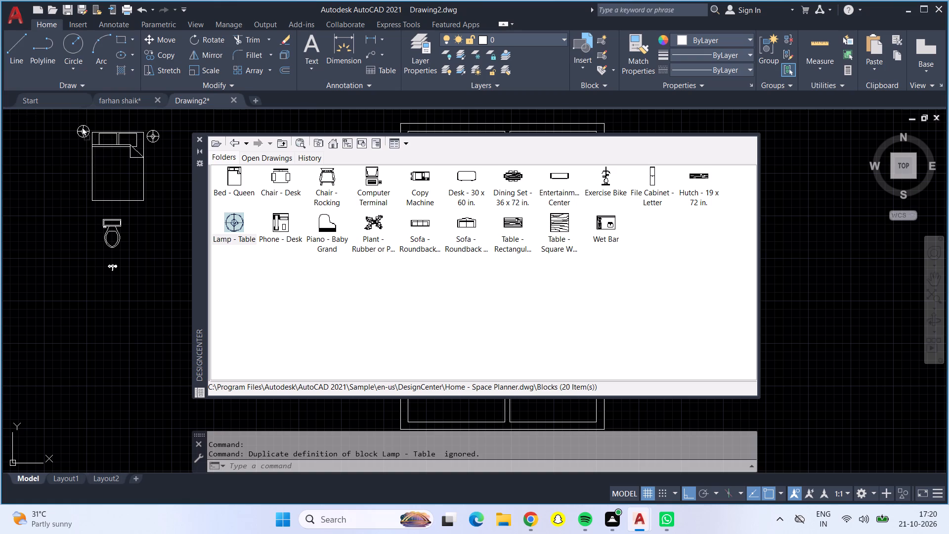
left_click_drag(82, 127, 82, 141)
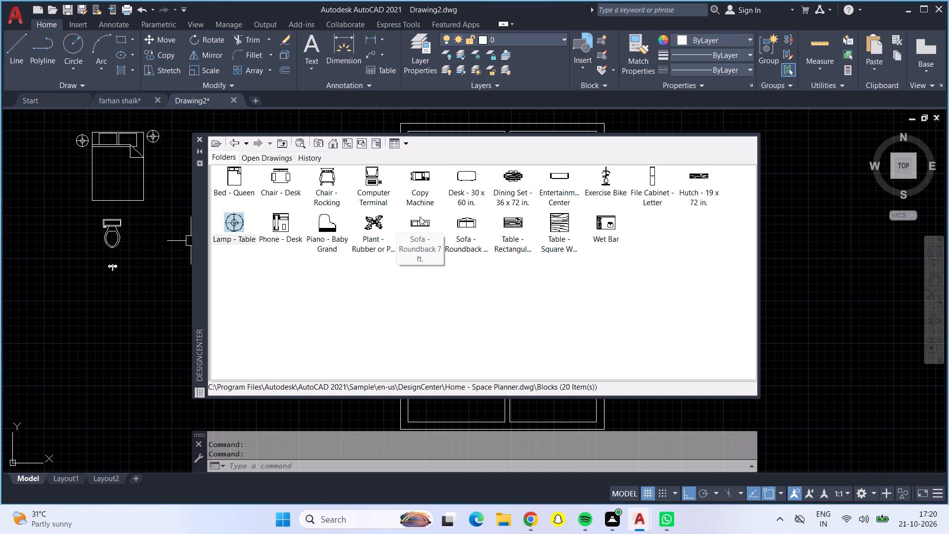
Insert two Sofa - Roundback 7 ft. blocks and one rectangular table block below the faucet, left of the floor plan.
left_click_drag(423, 221, 59, 311)
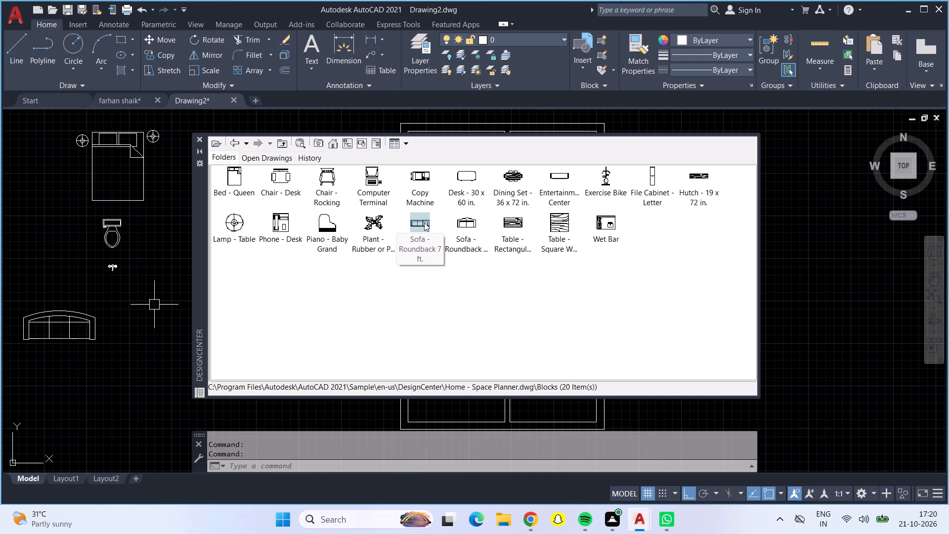
left_click_drag(424, 222, 137, 353)
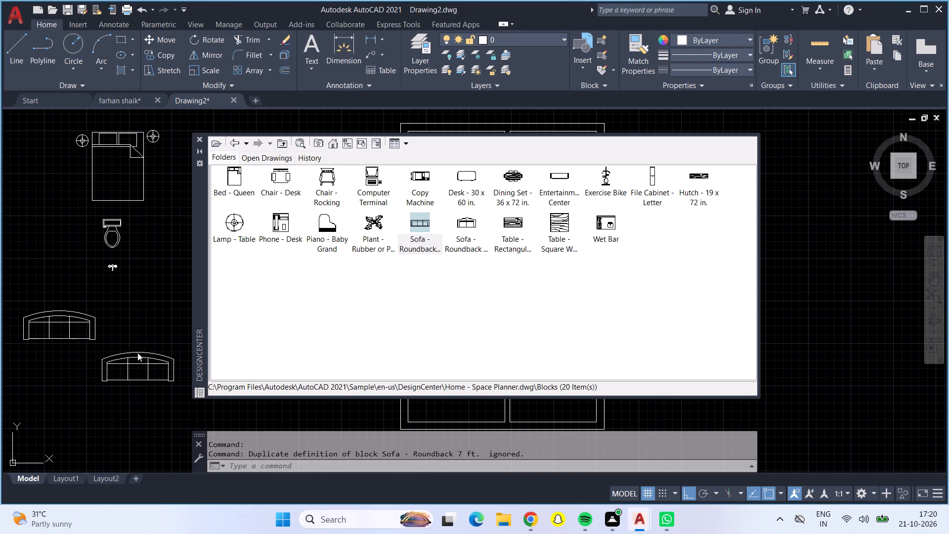
left_click_drag(514, 215, 330, 306)
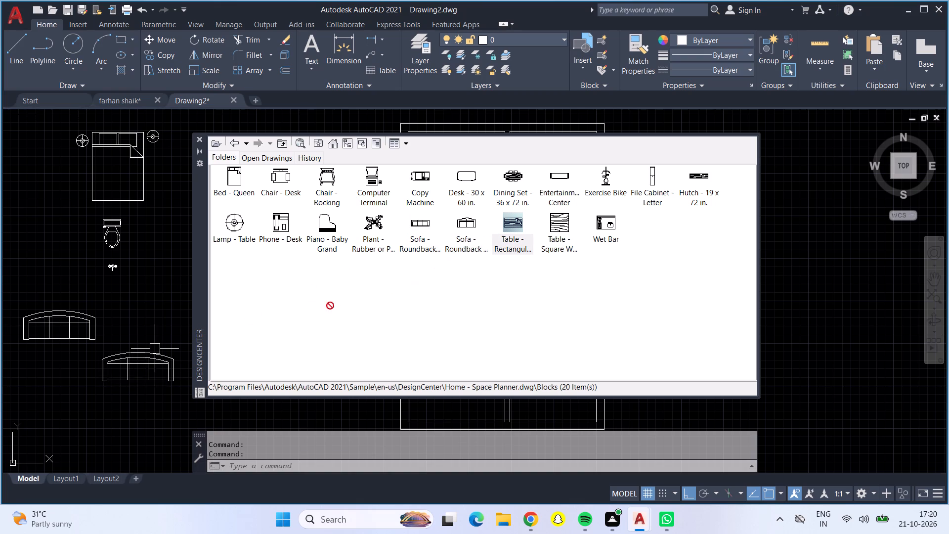
left_click_drag(330, 306, 33, 364)
Insert the Range-Oven - 30 in top and Microwave blocks from Kitchens.dwg above the sofas and close the block library.
left_click(234, 143)
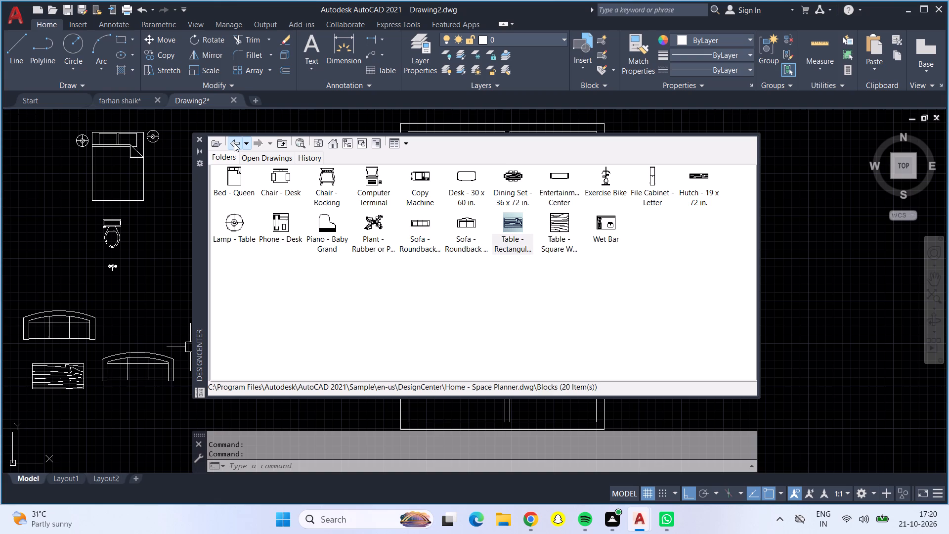
left_click(238, 139)
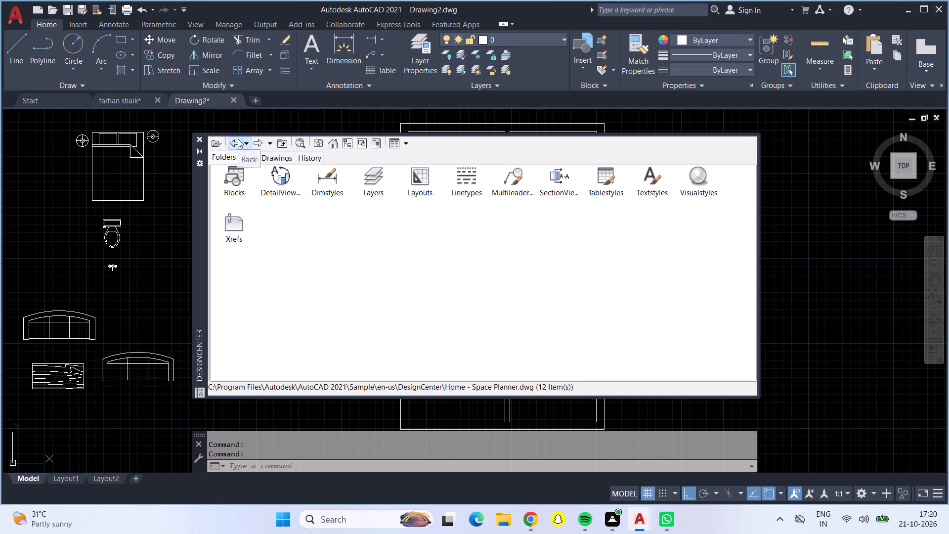
double_click(234, 217)
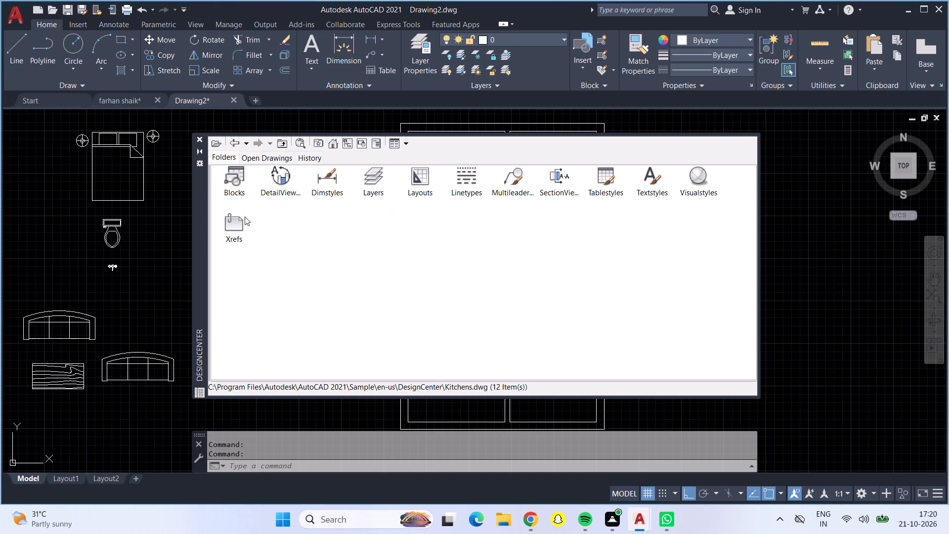
double_click(230, 180)
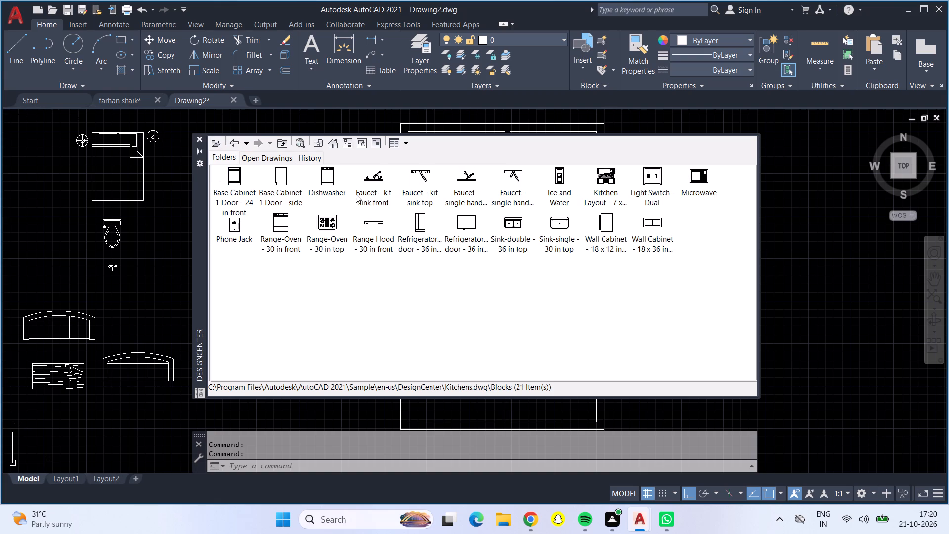
left_click_drag(321, 225, 183, 270)
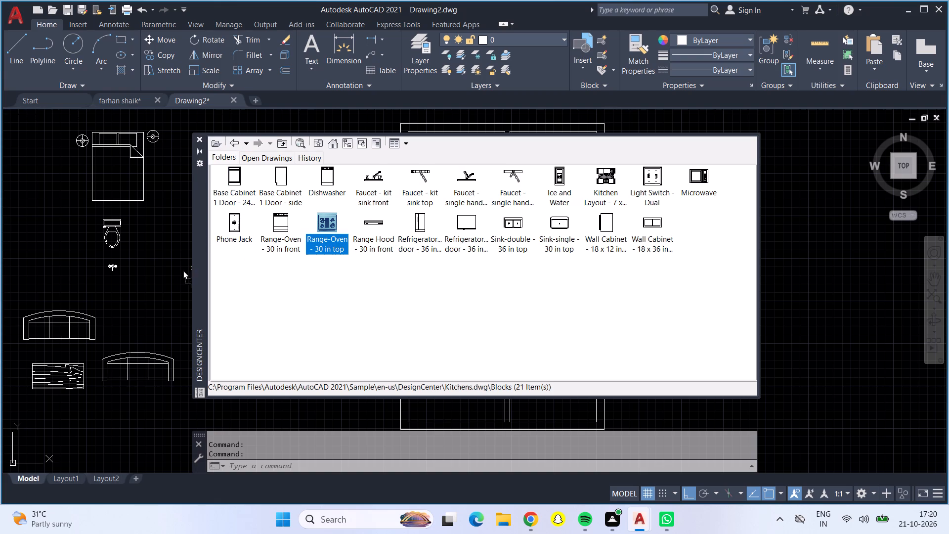
left_click_drag(183, 270, 140, 285)
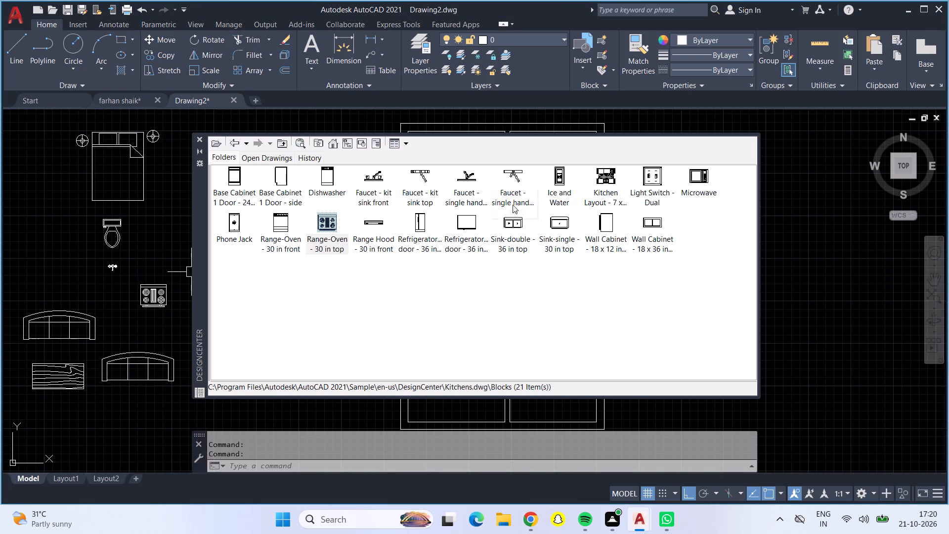
left_click_drag(706, 168, 123, 330)
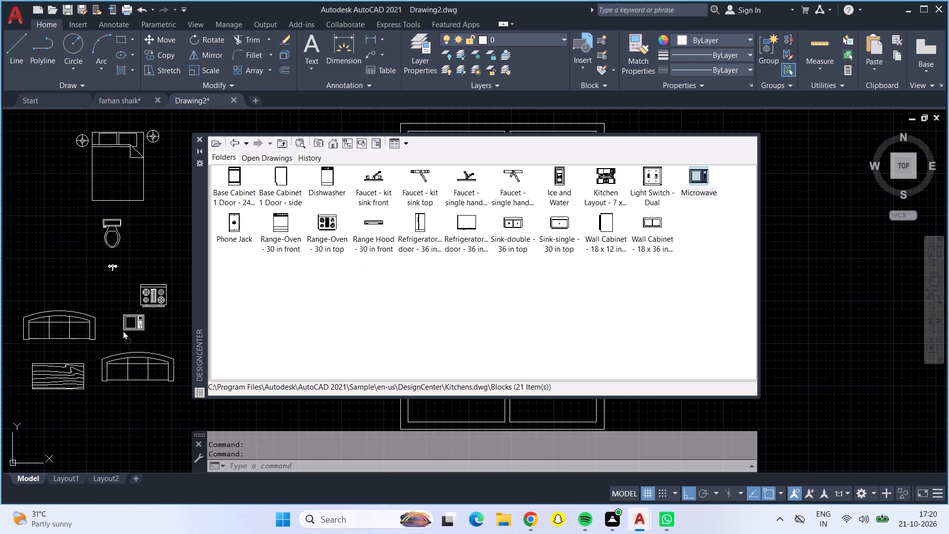
left_click(197, 137)
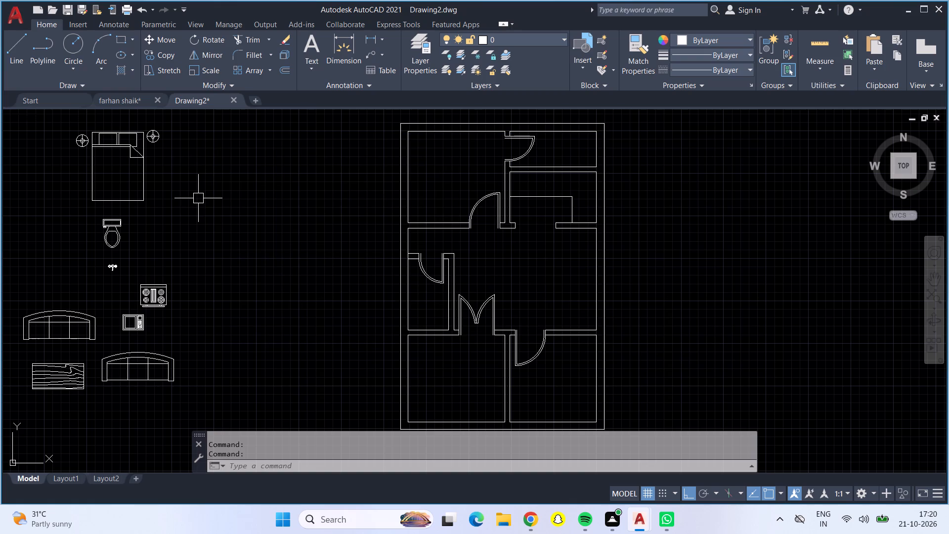
Move the lamp on the right of the bed so its left edge touches the bed's right side.
middle_click_drag(200, 199, 355, 305)
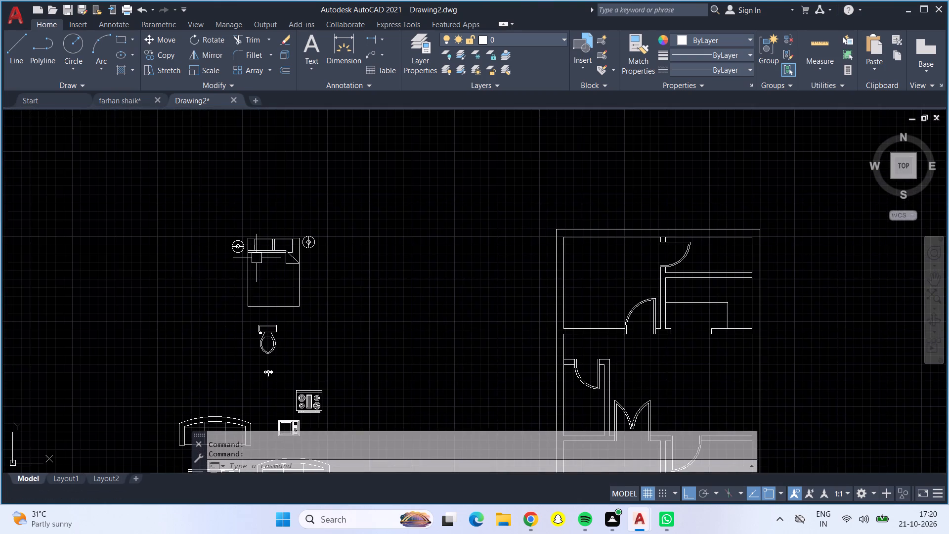
scroll(255, 257, "up", 3)
middle_click_drag(288, 260, 423, 307)
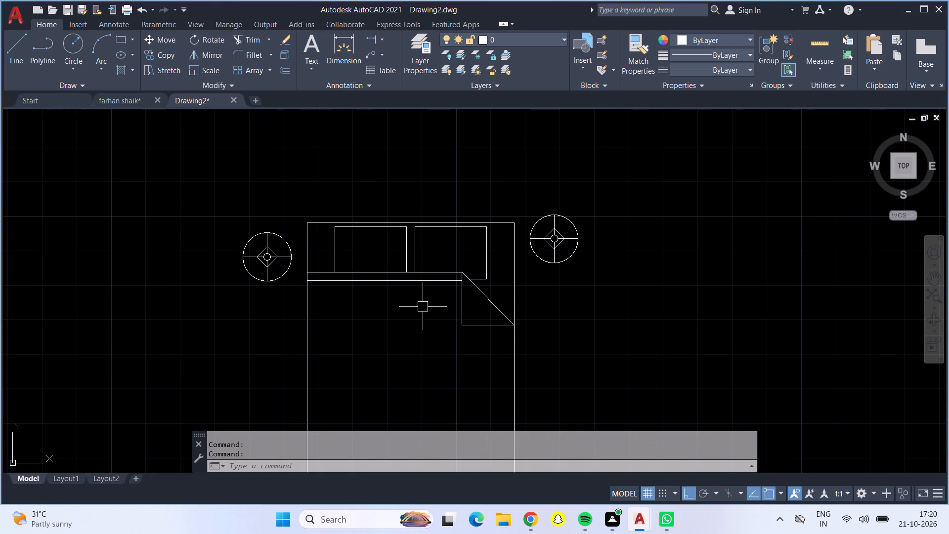
scroll(390, 435, "up", 1)
scroll(415, 385, "up", 1)
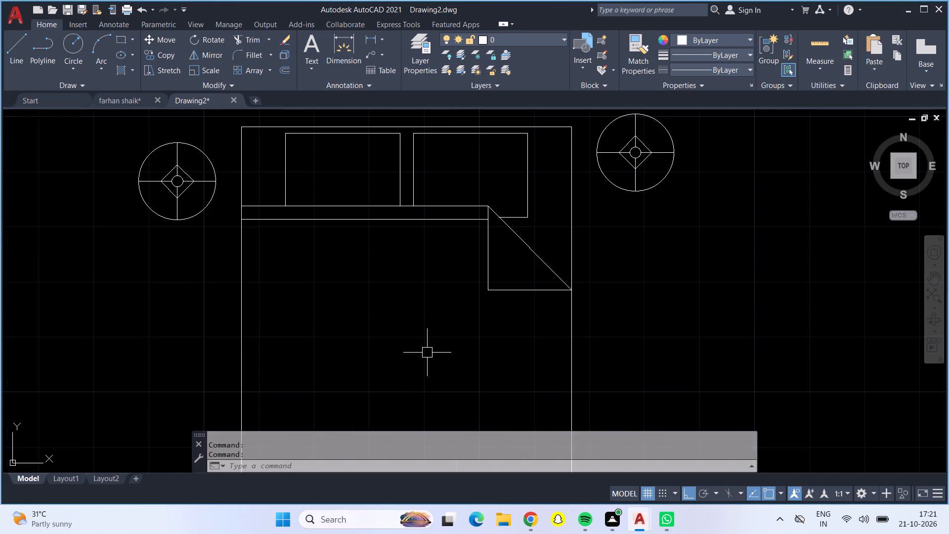
scroll(427, 352, "up", 1)
middle_click_drag(427, 352, 447, 445)
scroll(480, 403, "down", 1)
middle_click_drag(482, 379, 488, 418)
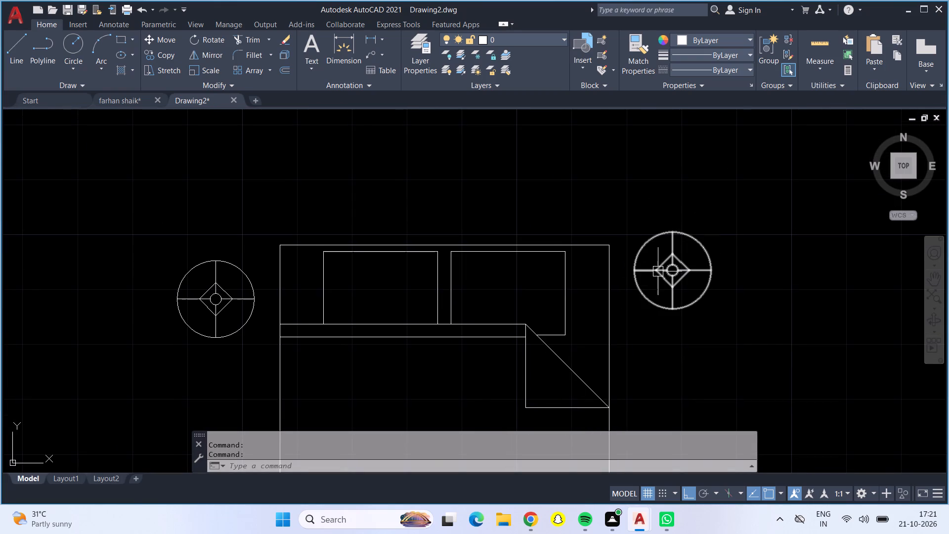
left_click(658, 271)
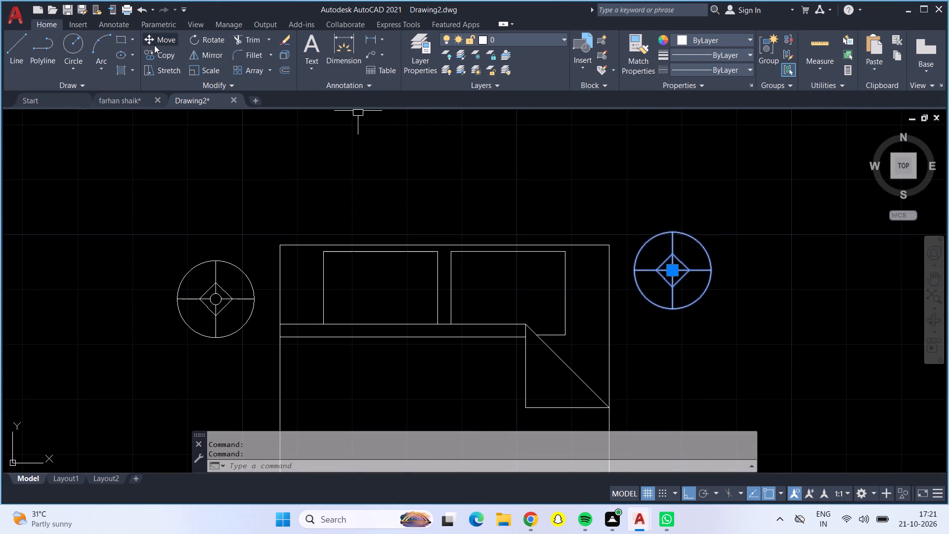
left_click(148, 43)
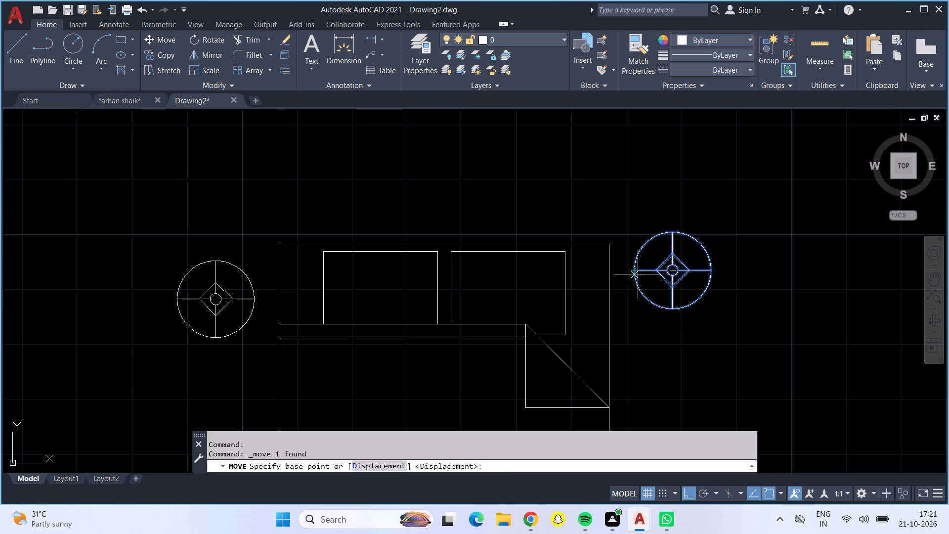
left_click(635, 273)
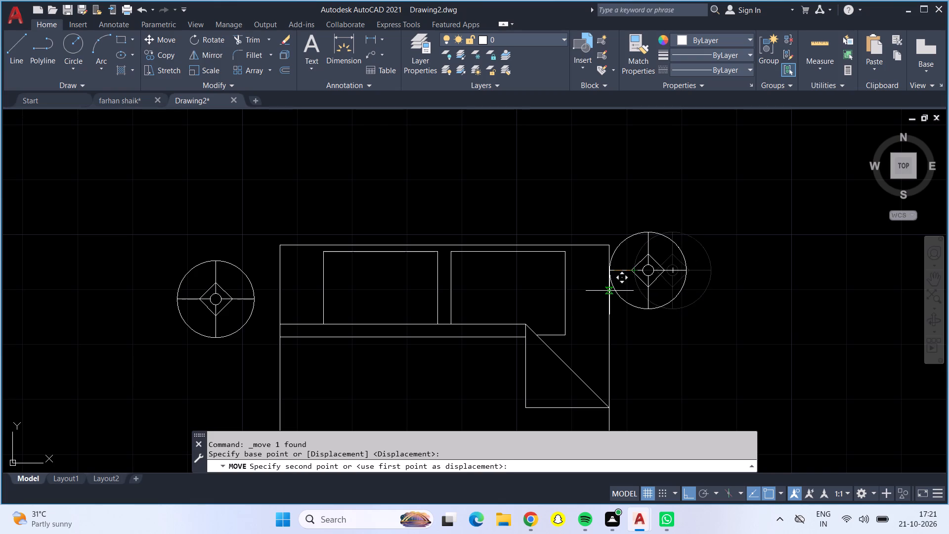
left_click(609, 291)
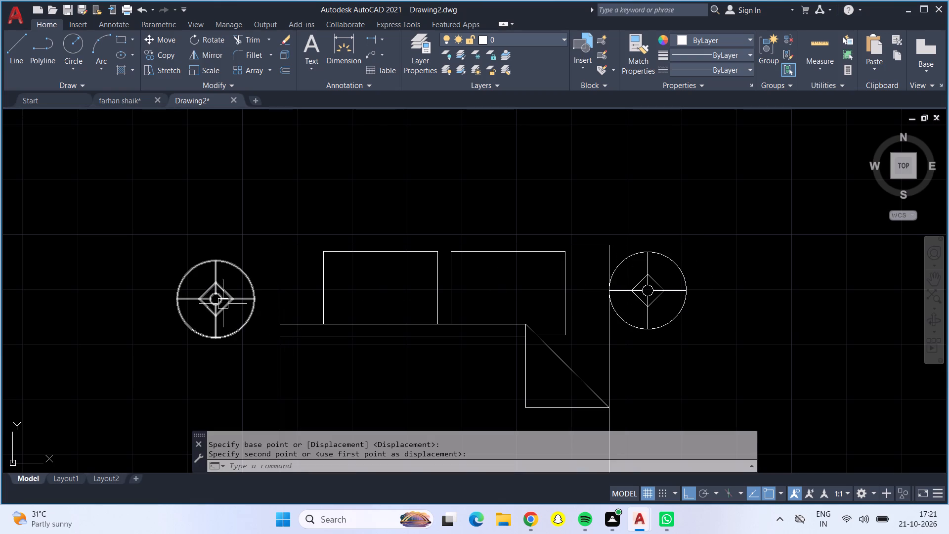
Move the lamp on the left of the bed so its right edge meets the bed's left side.
left_click(223, 302)
left_click(161, 44)
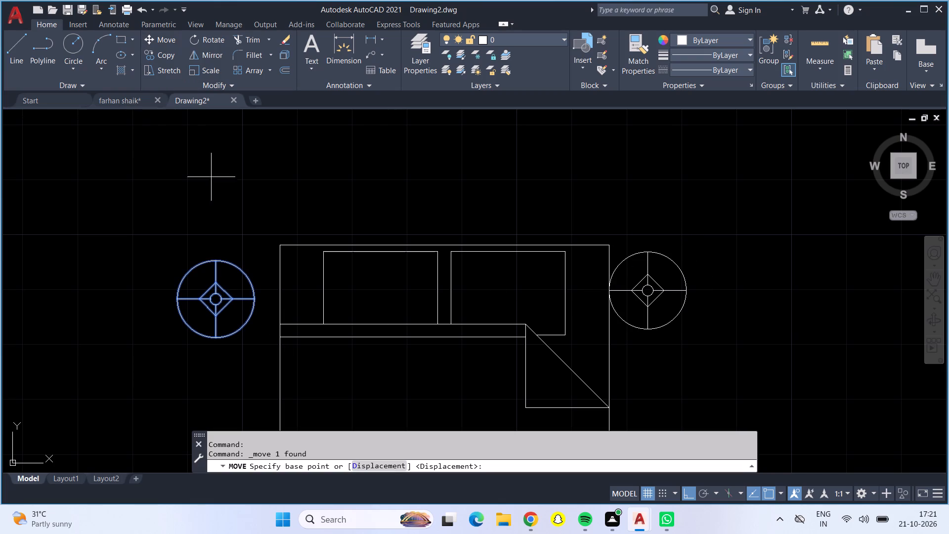
left_click(255, 301)
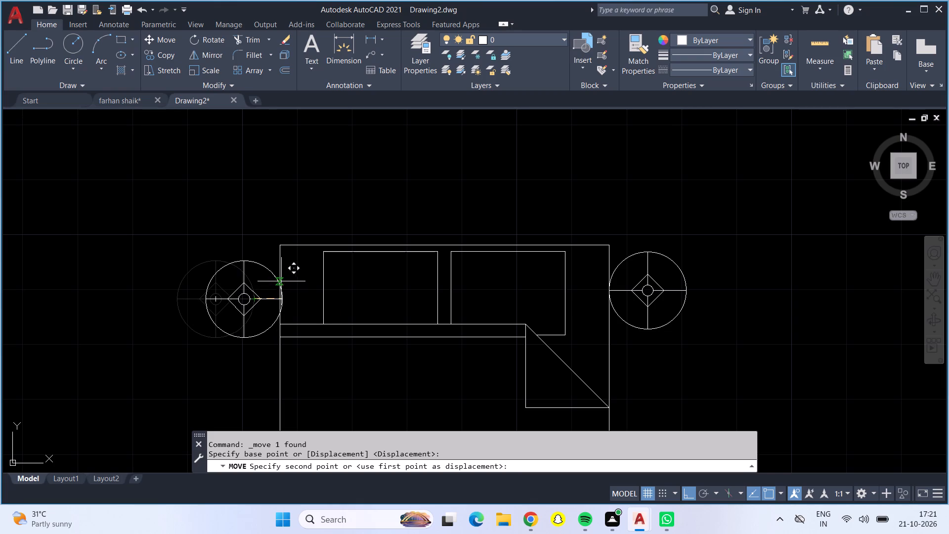
left_click(279, 280)
Draw horizontal guide lines outward from both top corners of the bed past the lamps, the left one about 2'-2" long.
scroll(304, 296, "down", 1)
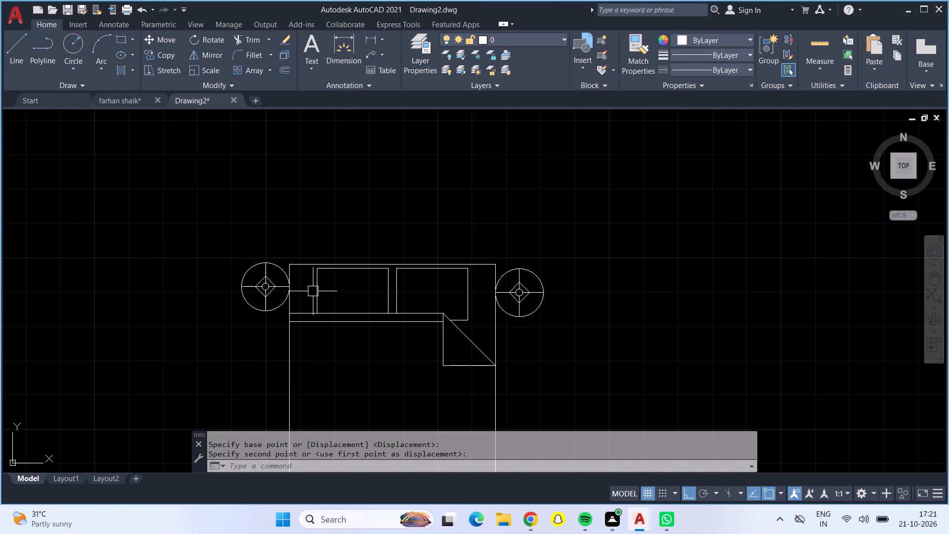
scroll(483, 274, "up", 1)
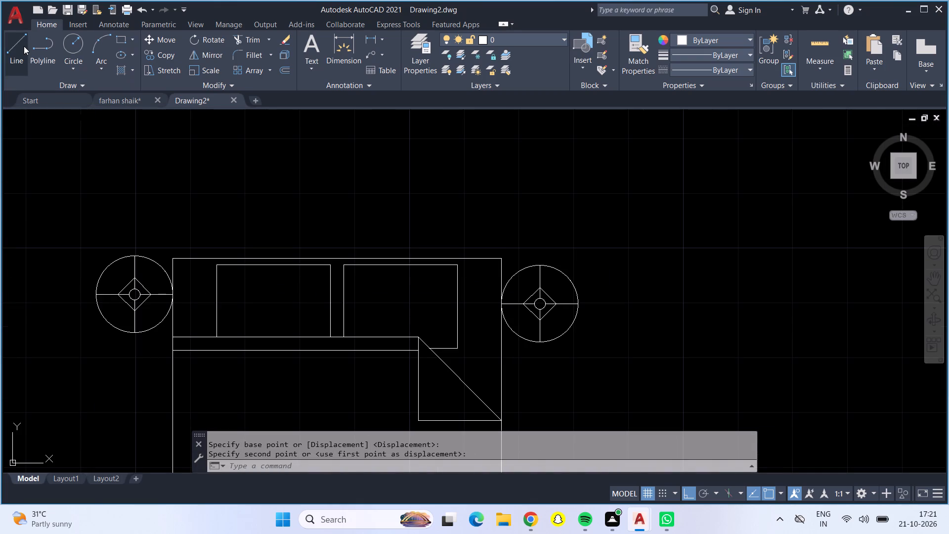
left_click(24, 46)
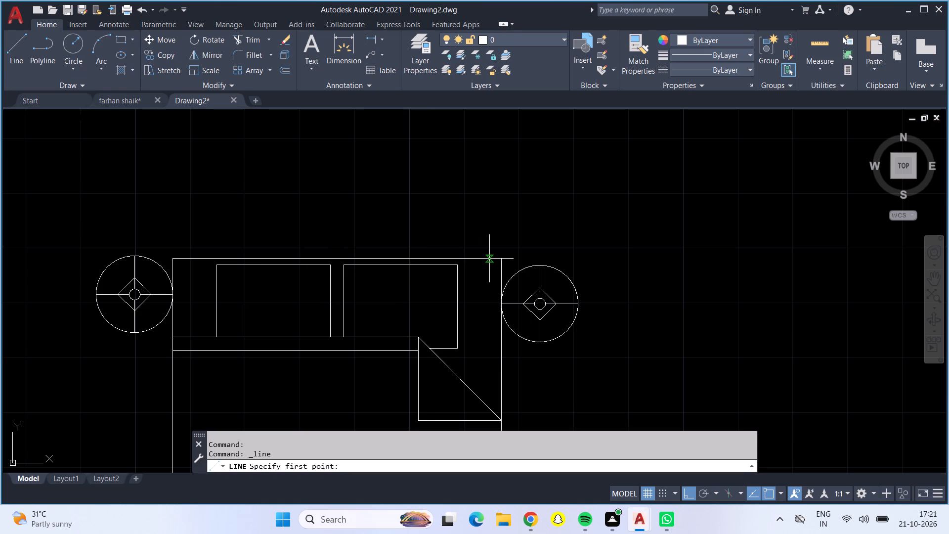
left_click(500, 258)
left_click(593, 252)
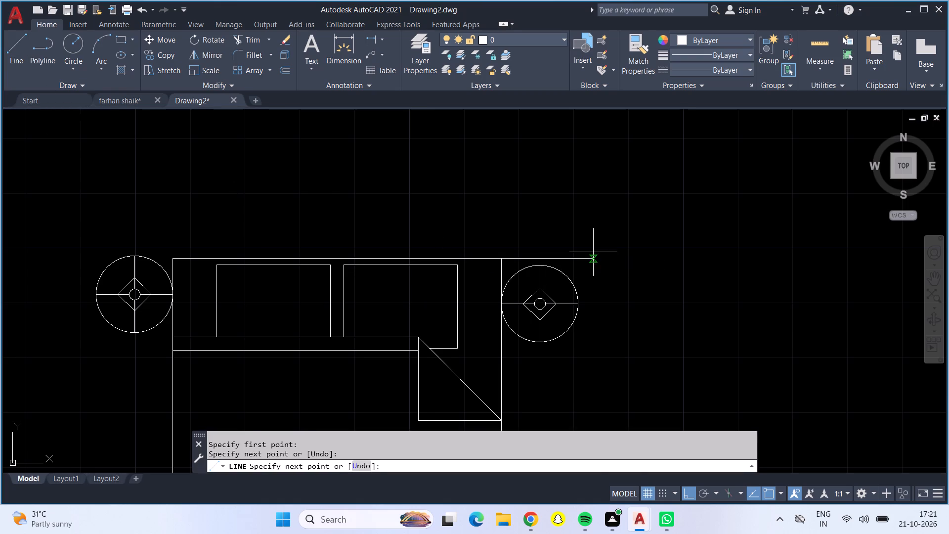
key("Return")
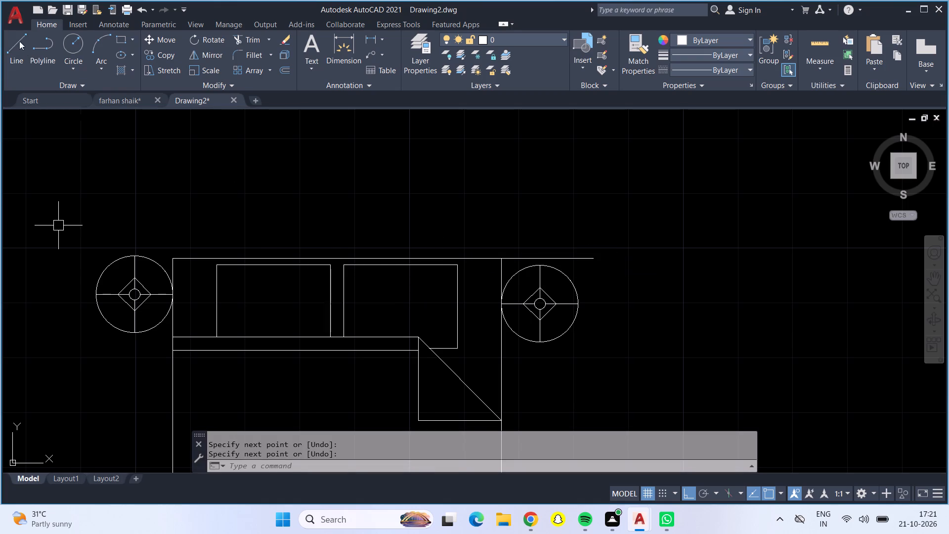
left_click(8, 54)
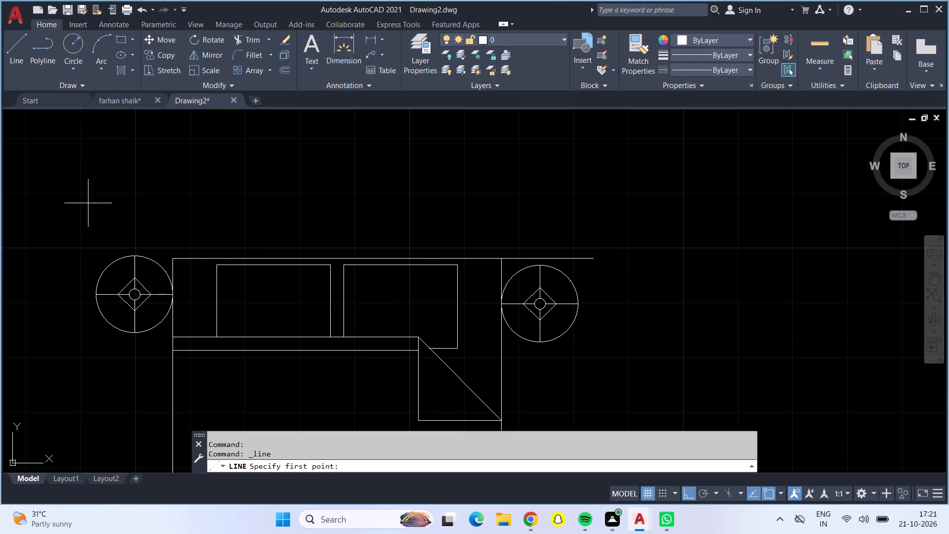
left_click(173, 257)
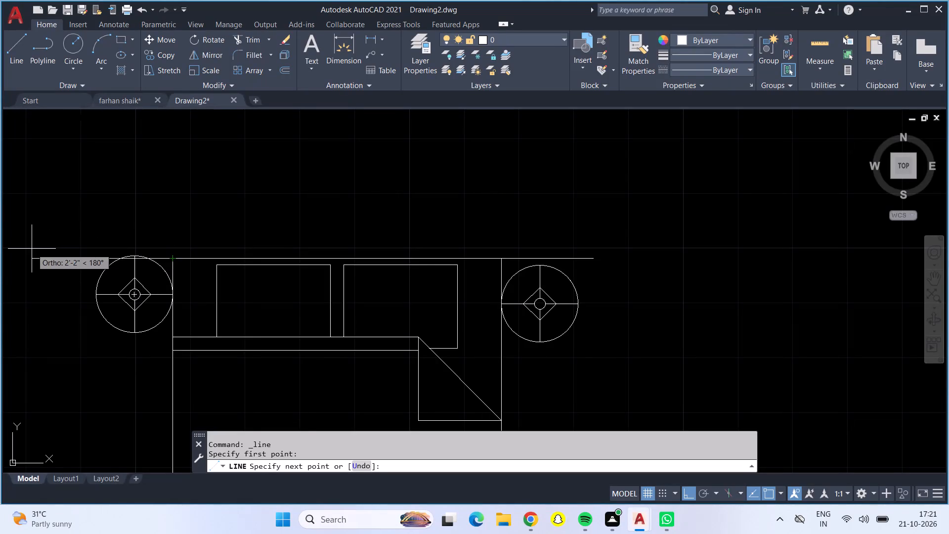
left_click(32, 249)
key("Return")
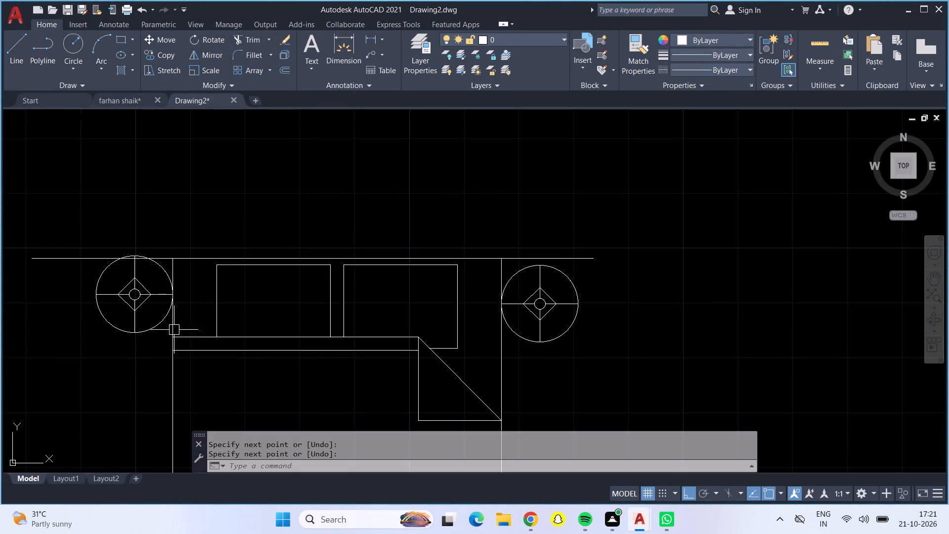
Move the right lamp up so its top touches the guide line, and erase the right guide line.
scroll(538, 299, "up", 3)
left_click(551, 297)
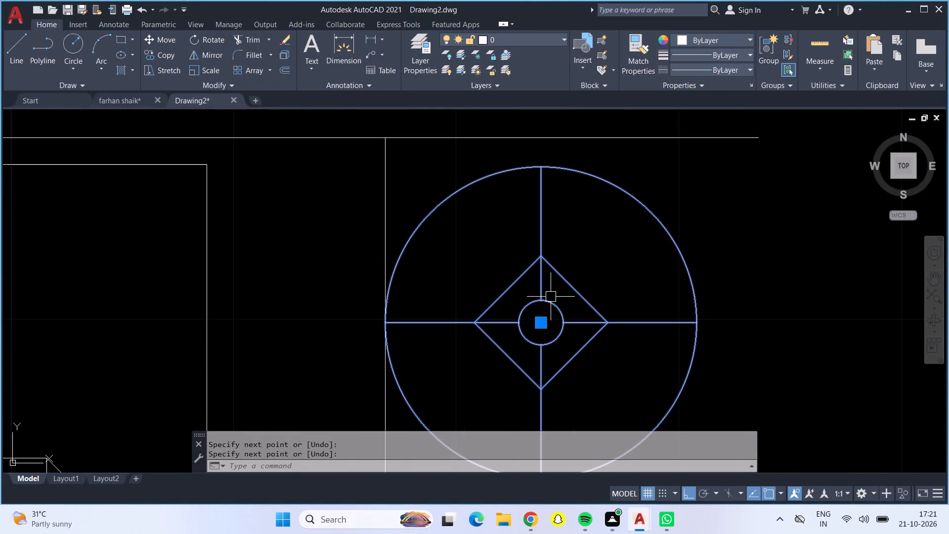
left_click(171, 39)
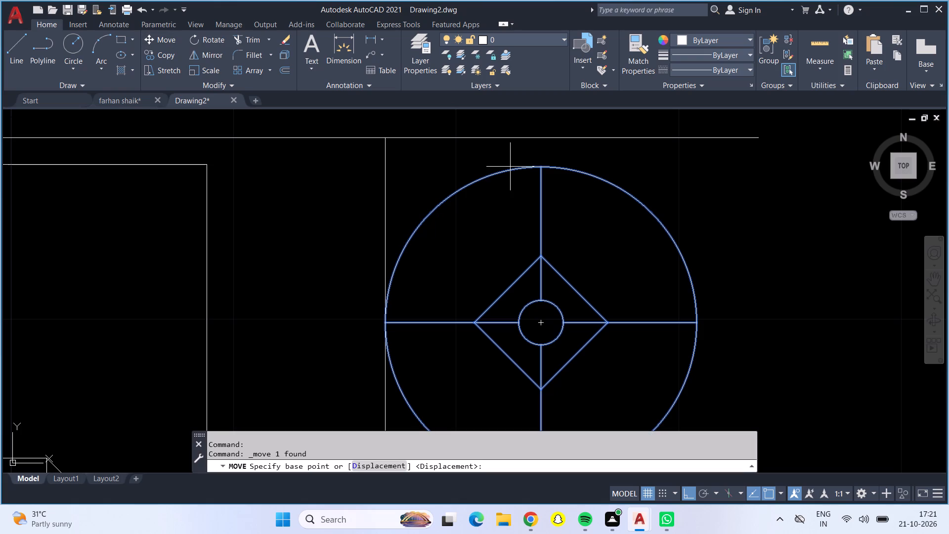
left_click(543, 170)
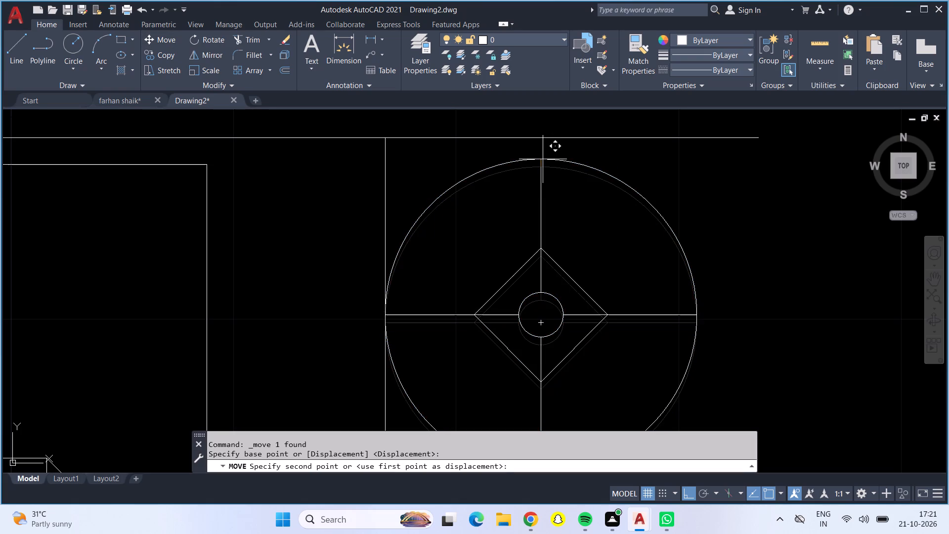
left_click(541, 139)
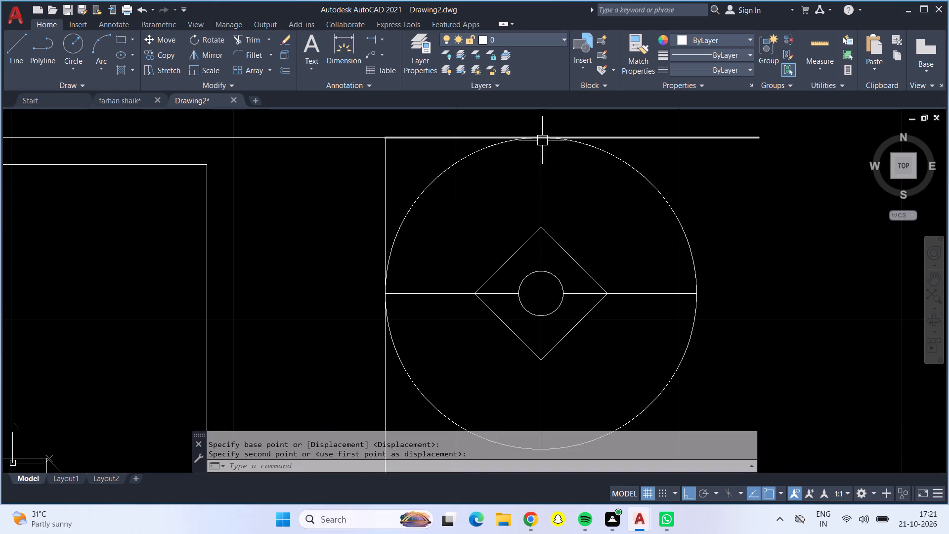
scroll(543, 142, "down", 2)
left_click(597, 140)
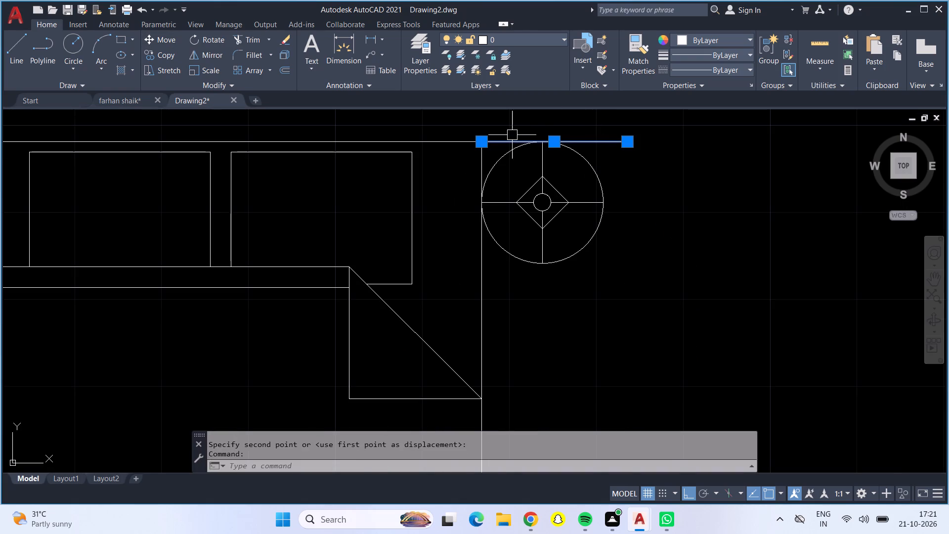
key("Delete")
Move the left lamp down so its top touches the guide line, and erase the left guide line.
scroll(360, 136, "down", 3)
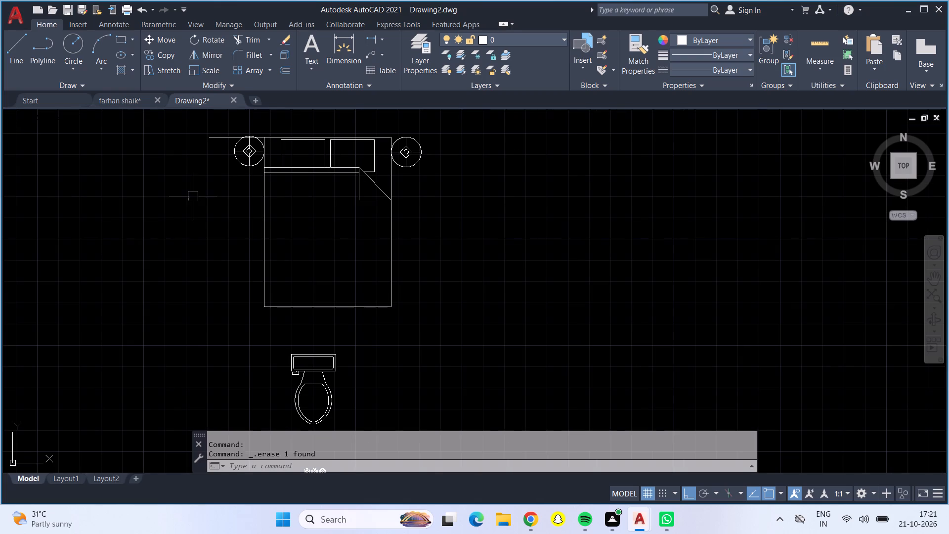
scroll(262, 119, "up", 4)
middle_click_drag(286, 198, 349, 194)
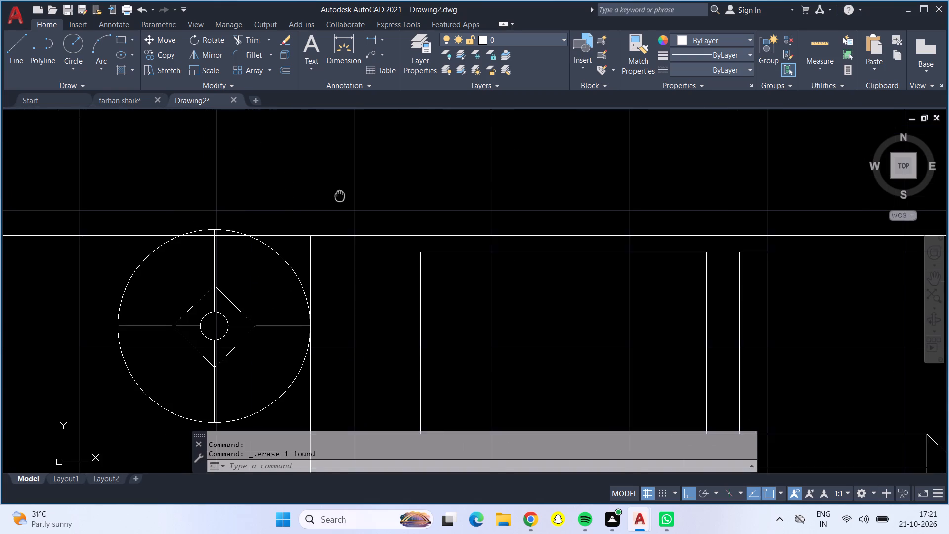
middle_click_drag(349, 194, 438, 178)
scroll(507, 160, "up", 1)
middle_click_drag(507, 160, 524, 94)
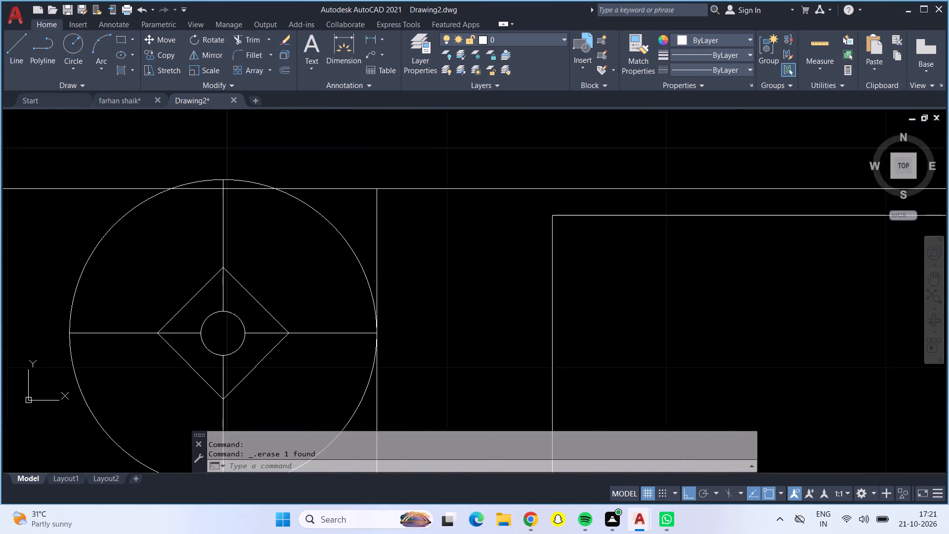
middle_click_drag(524, 94, 529, 85)
scroll(533, 97, "down", 1)
scroll(507, 223, "down", 1)
middle_click_drag(504, 228, 577, 165)
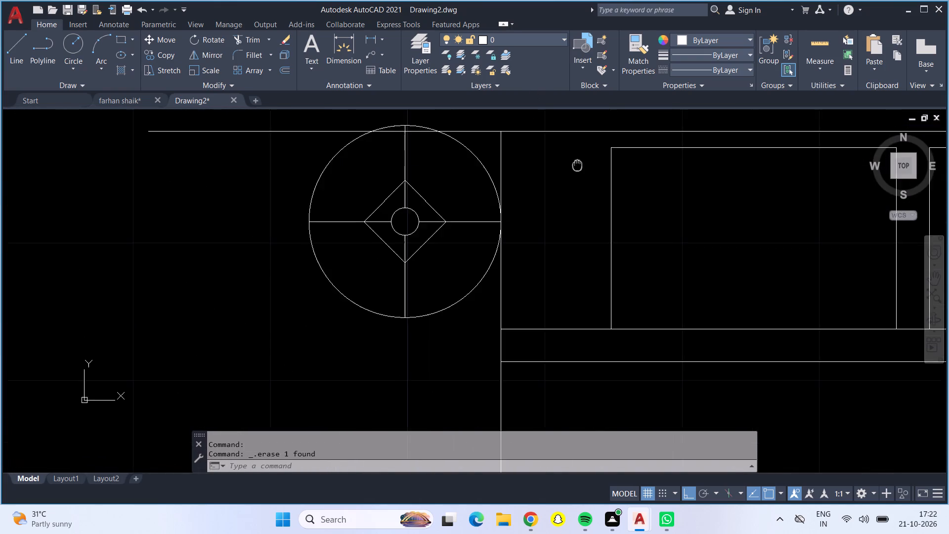
middle_click_drag(577, 165, 586, 155)
left_click(425, 206)
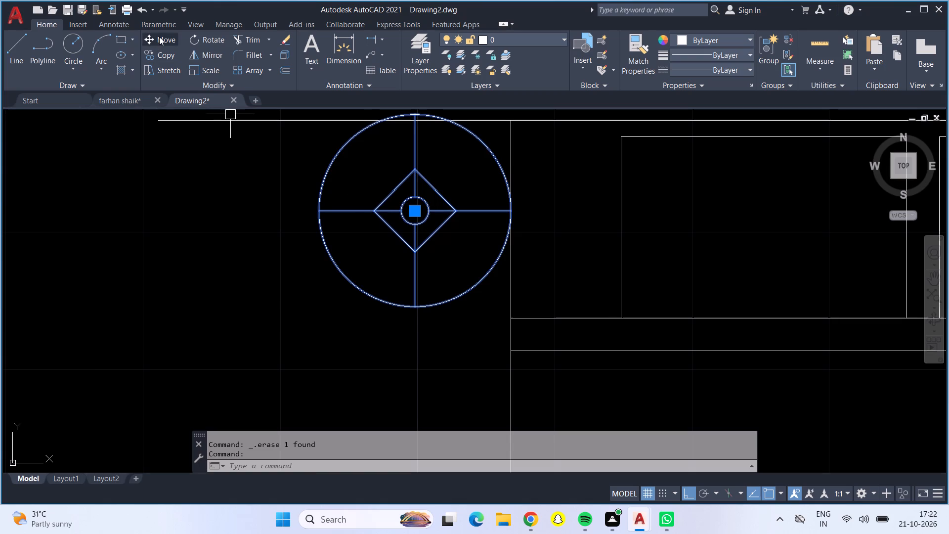
left_click(159, 37)
middle_click_drag(343, 331, 350, 386)
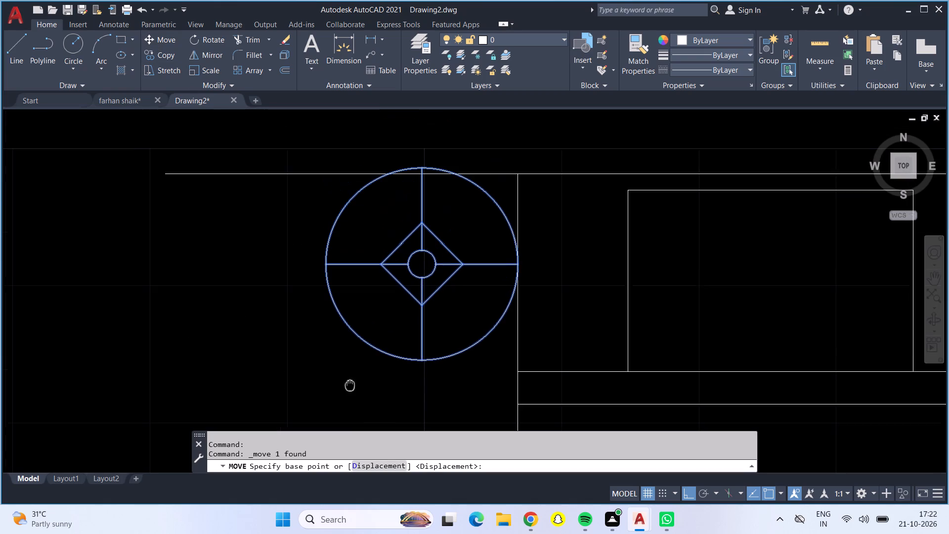
middle_click_drag(350, 386, 350, 387)
left_click(424, 169)
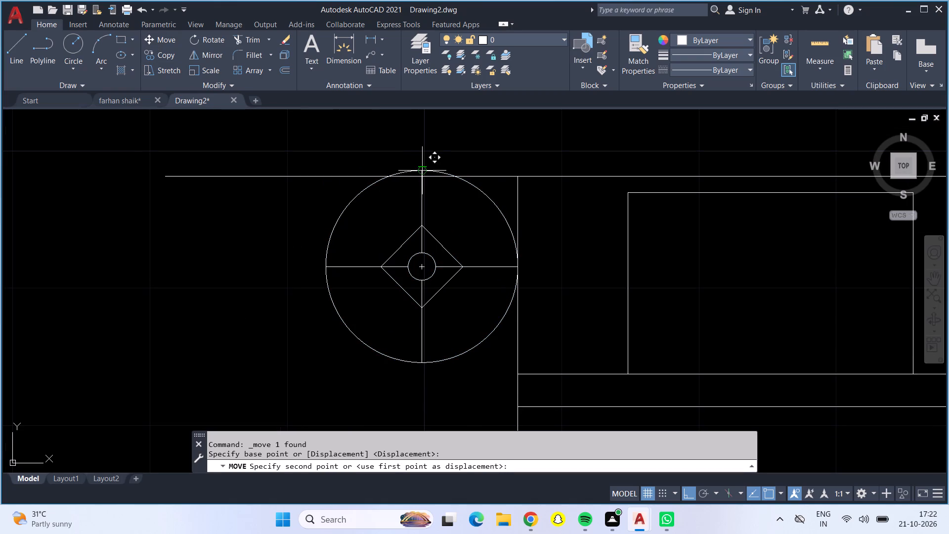
left_click(426, 175)
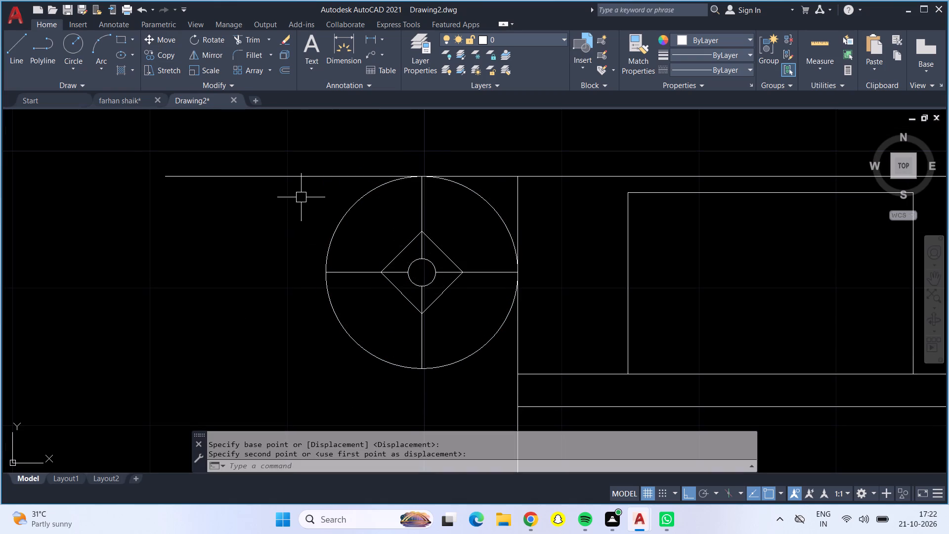
left_click(302, 175)
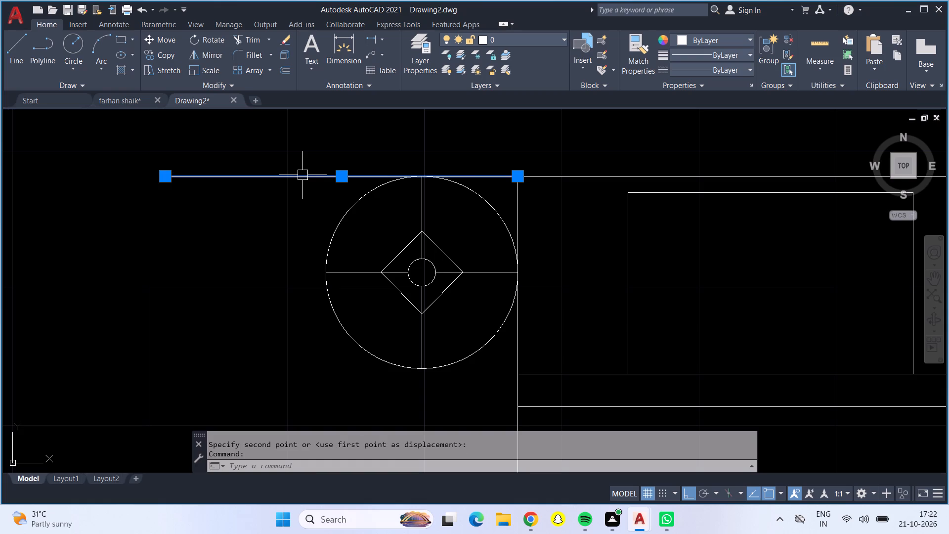
key("Delete")
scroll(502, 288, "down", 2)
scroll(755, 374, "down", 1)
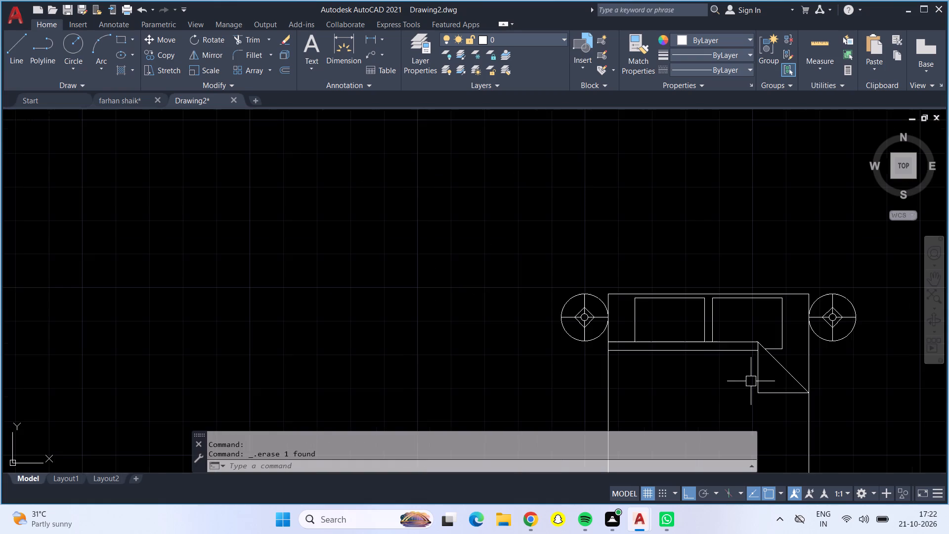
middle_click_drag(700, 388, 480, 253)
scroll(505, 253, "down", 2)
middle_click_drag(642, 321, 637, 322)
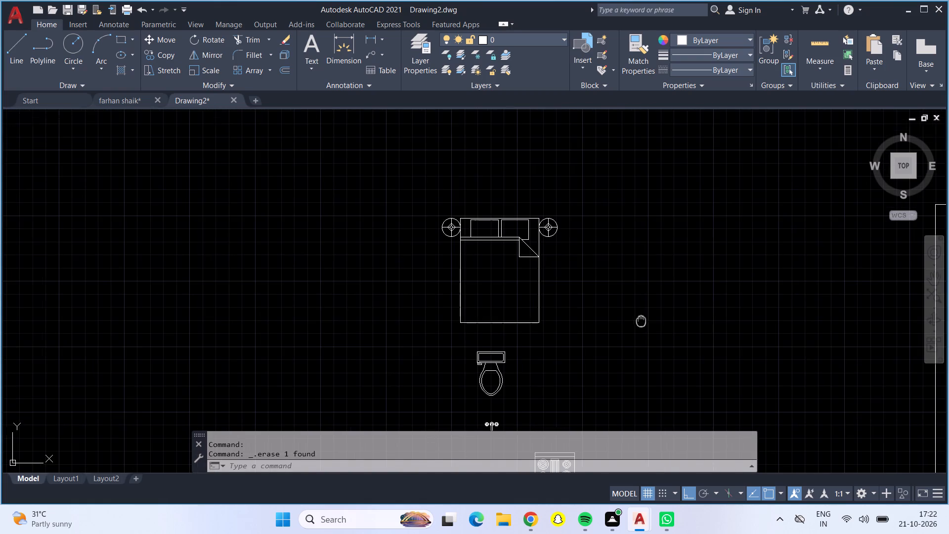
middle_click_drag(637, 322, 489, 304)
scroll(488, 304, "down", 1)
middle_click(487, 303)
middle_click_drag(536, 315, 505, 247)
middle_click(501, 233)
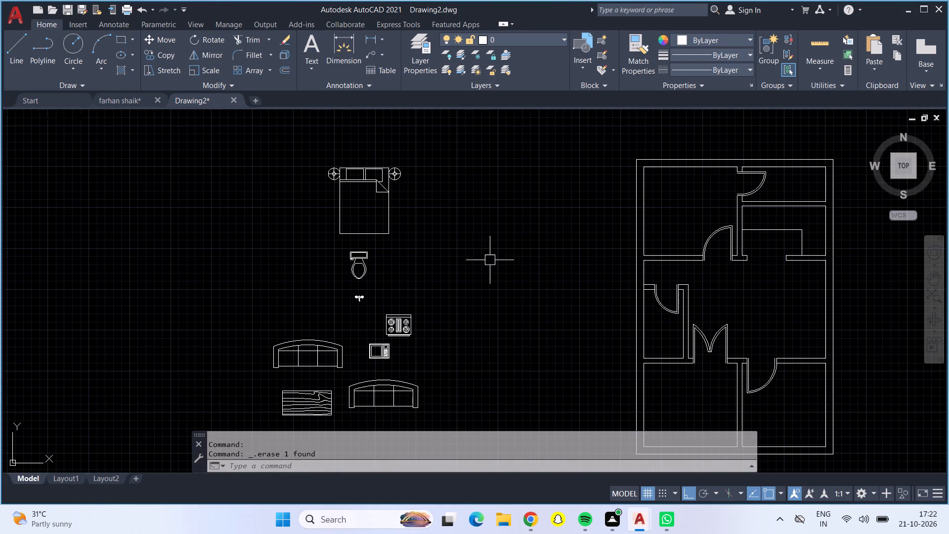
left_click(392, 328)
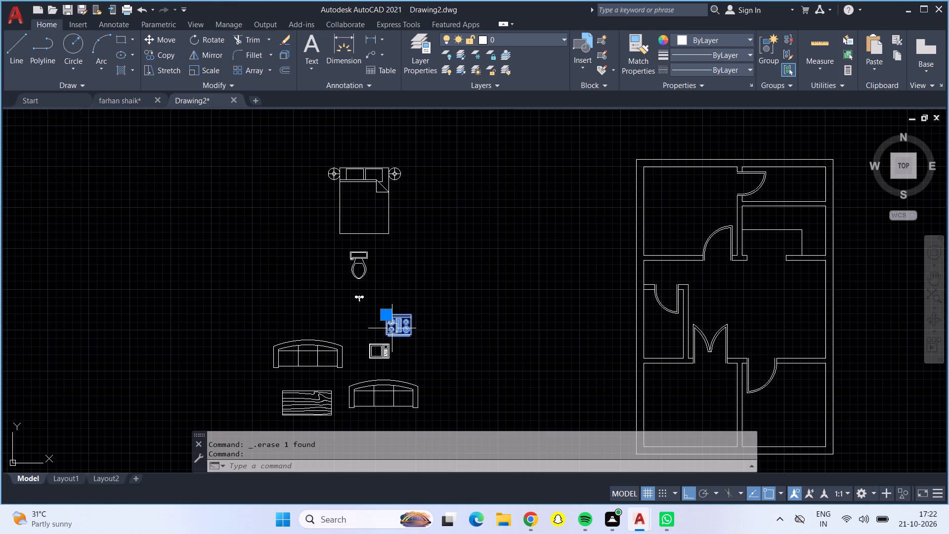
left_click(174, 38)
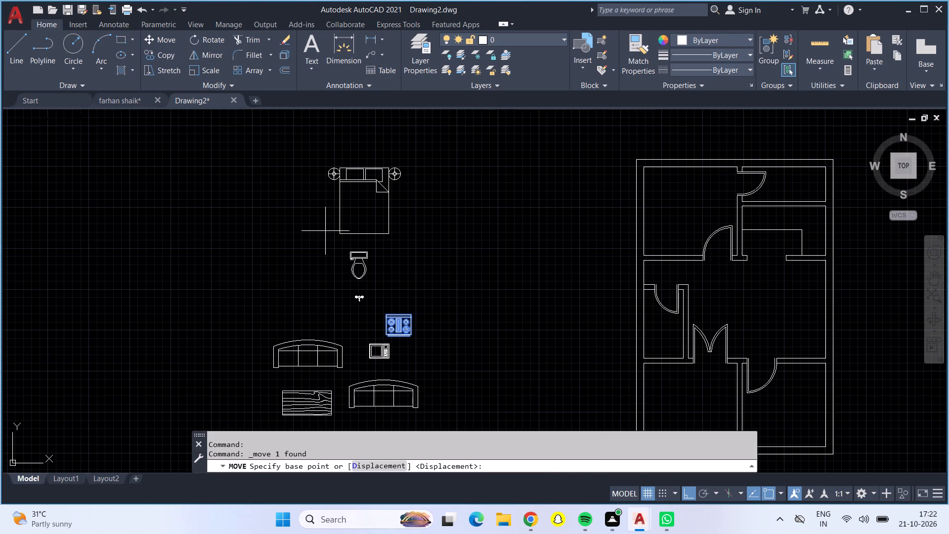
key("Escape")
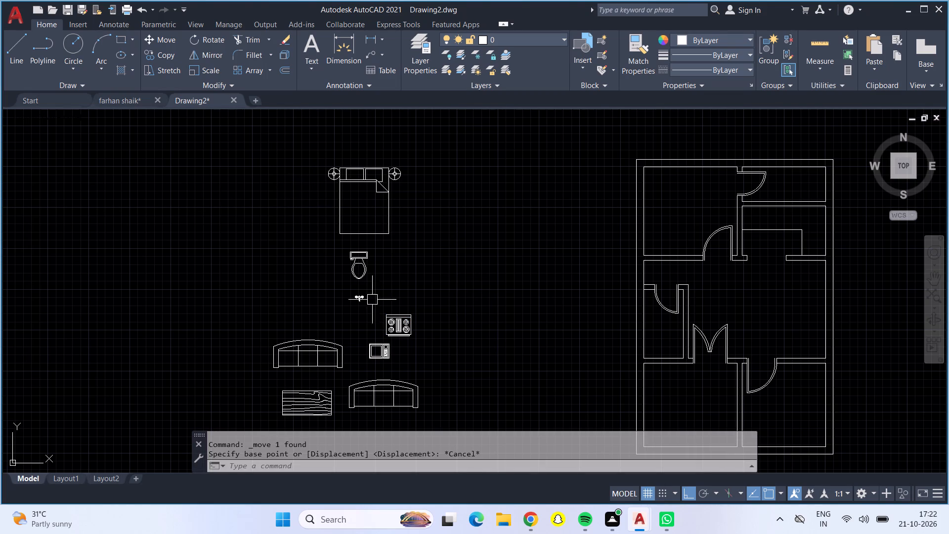
Move the toilet into the upper-right bathroom with Ortho off, placing its tank against the top wall near the right corner.
left_click(364, 251)
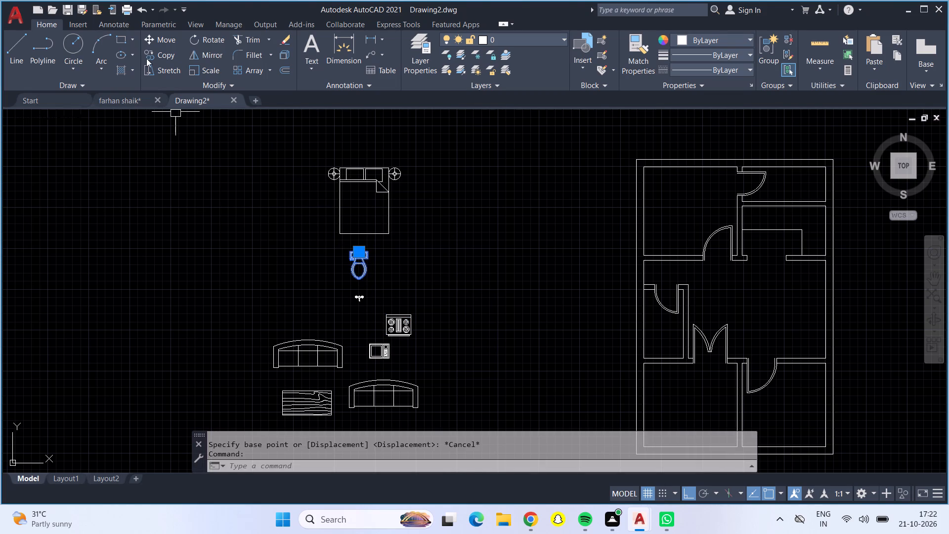
left_click(160, 36)
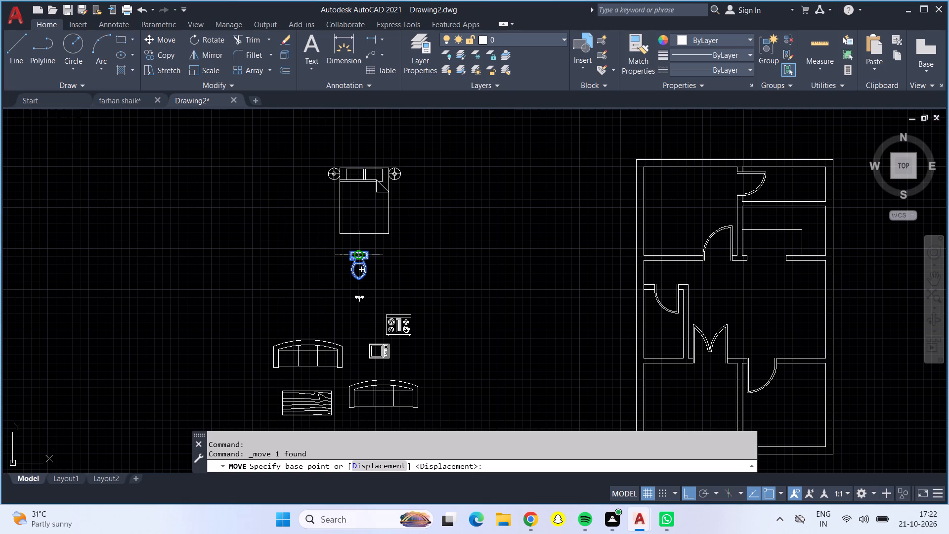
left_click(359, 255)
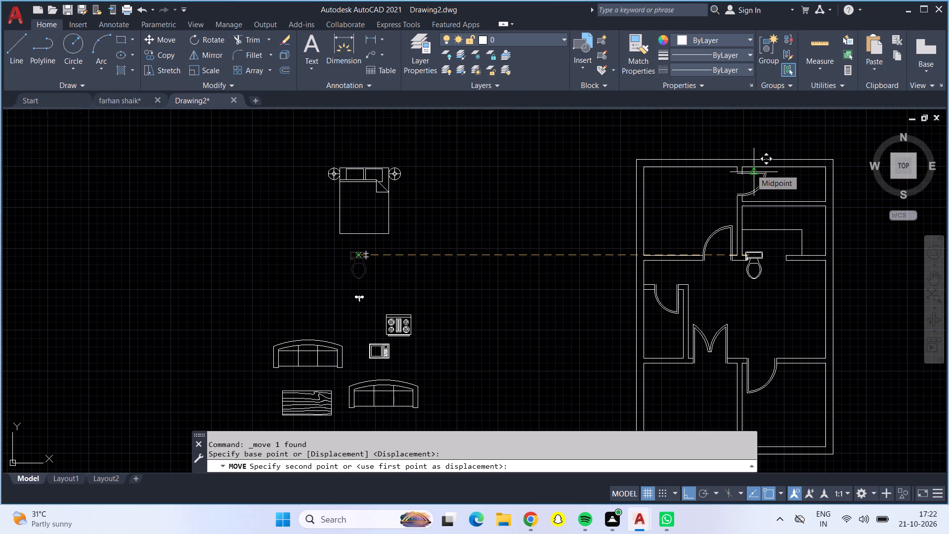
key("F8")
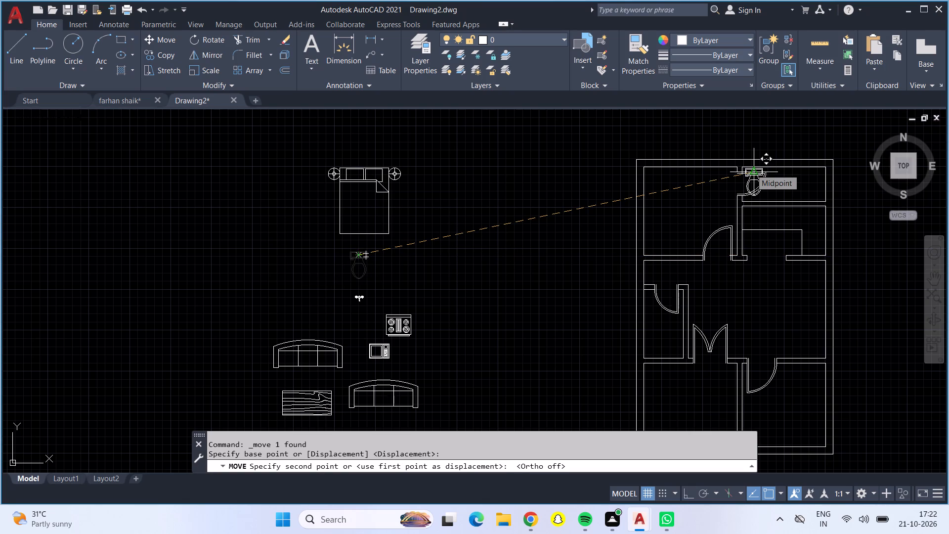
scroll(811, 168, "up", 3)
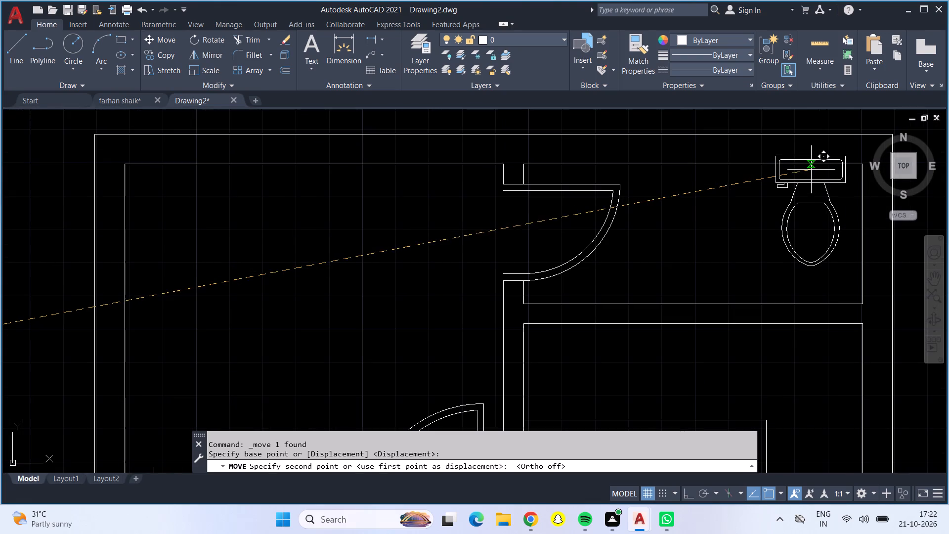
left_click(814, 178)
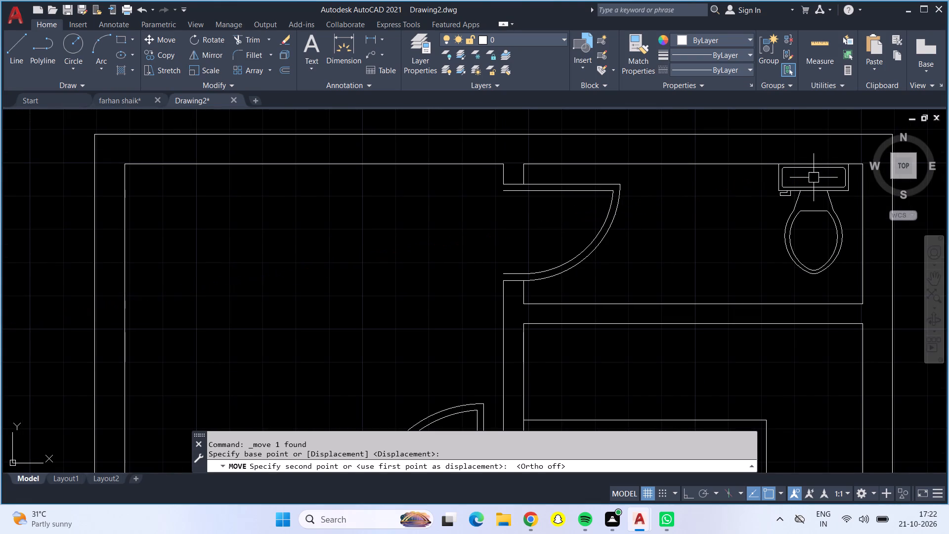
Move the tap block into the bathroom, placing it at the lower wall to the left of the toilet.
scroll(805, 186, "down", 4)
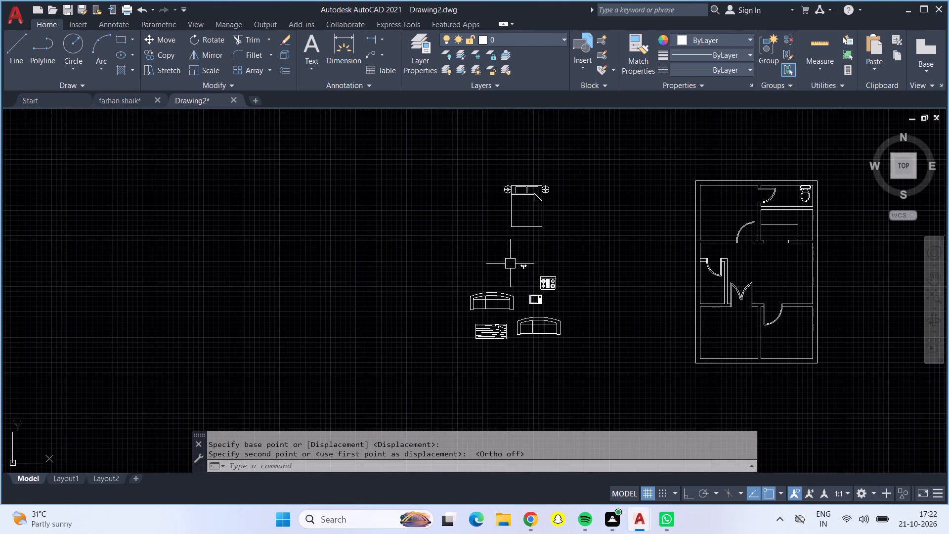
left_click(530, 267)
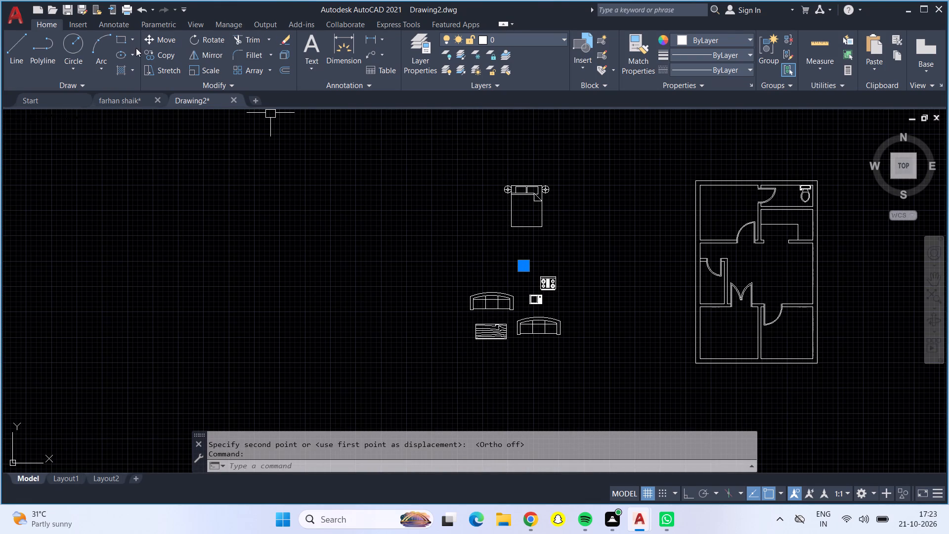
left_click(145, 38)
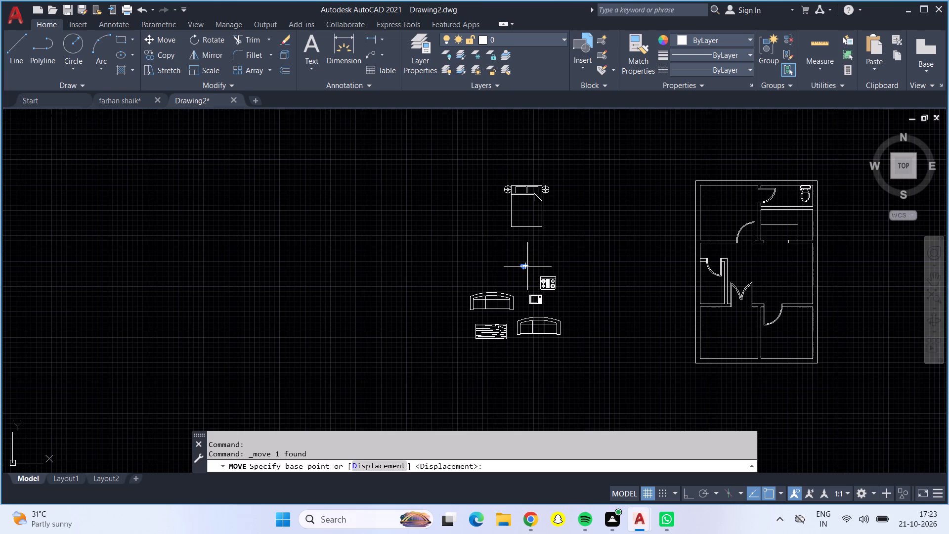
scroll(527, 267, "up", 6)
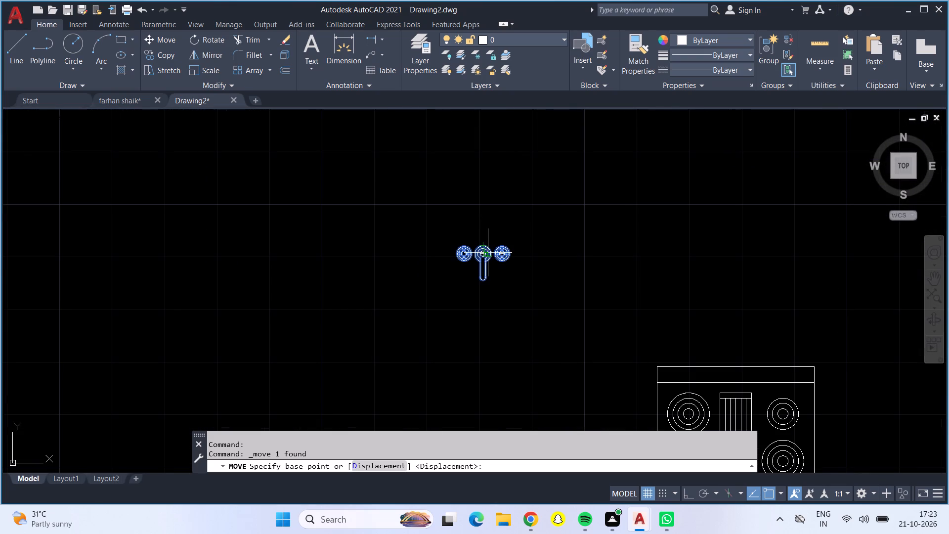
left_click(484, 249)
scroll(498, 243, "down", 3)
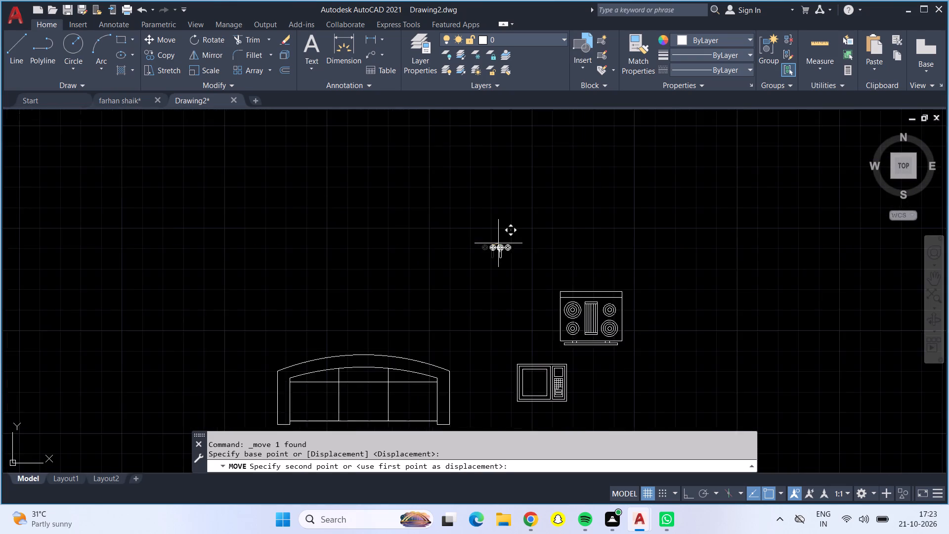
scroll(498, 243, "down", 1)
middle_click_drag(818, 176, 504, 294)
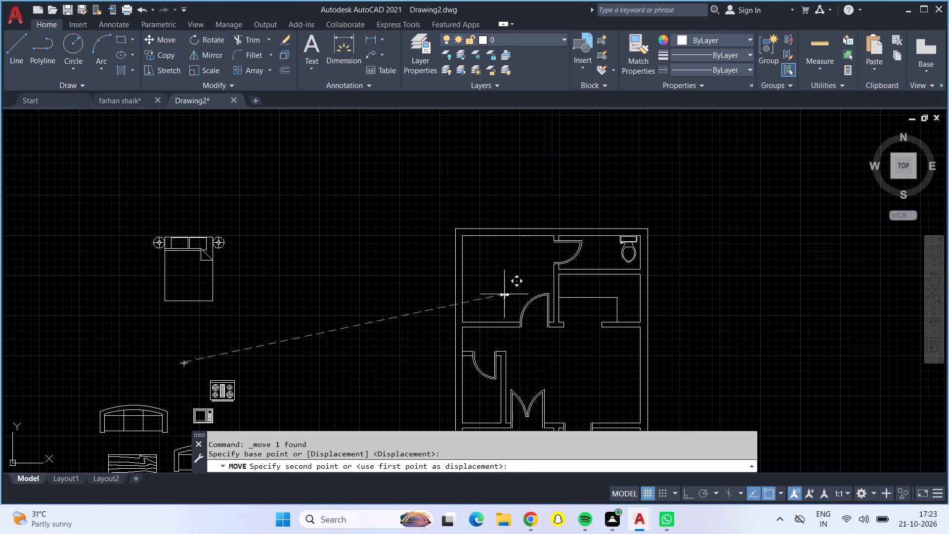
scroll(602, 267, "up", 5)
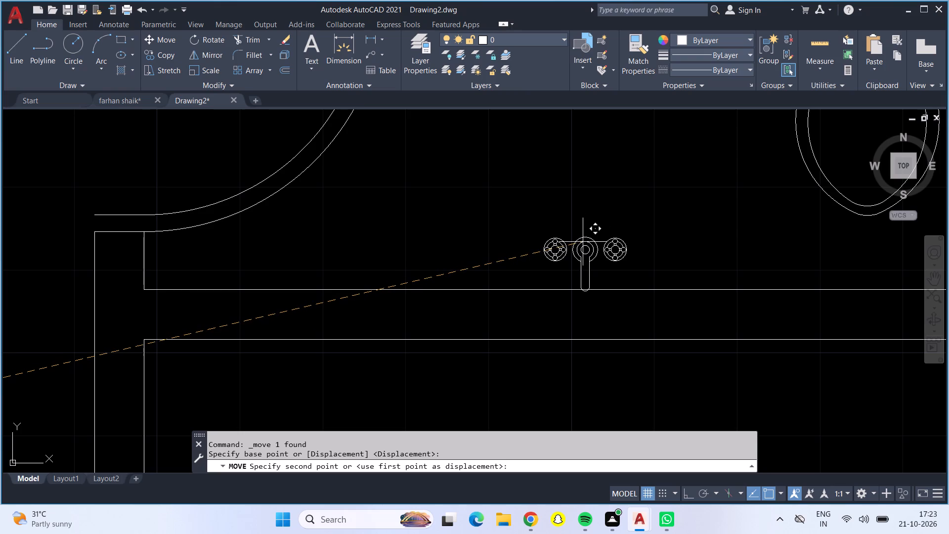
left_click(583, 241)
Move the bed and both lamps together into the upper-left bedroom, headboard against the top wall and left lamp at the left wall.
scroll(583, 241, "down", 4)
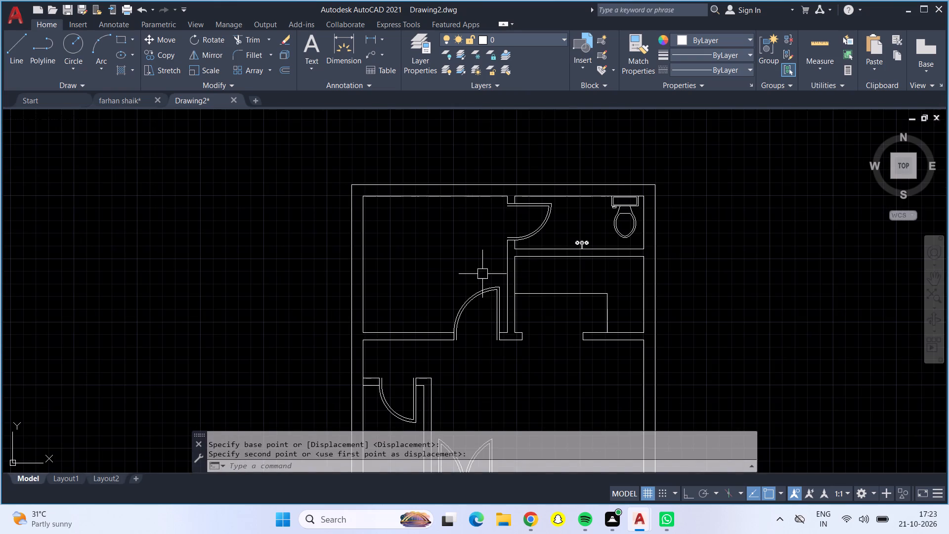
scroll(429, 284, "down", 1)
middle_click_drag(213, 328, 219, 219)
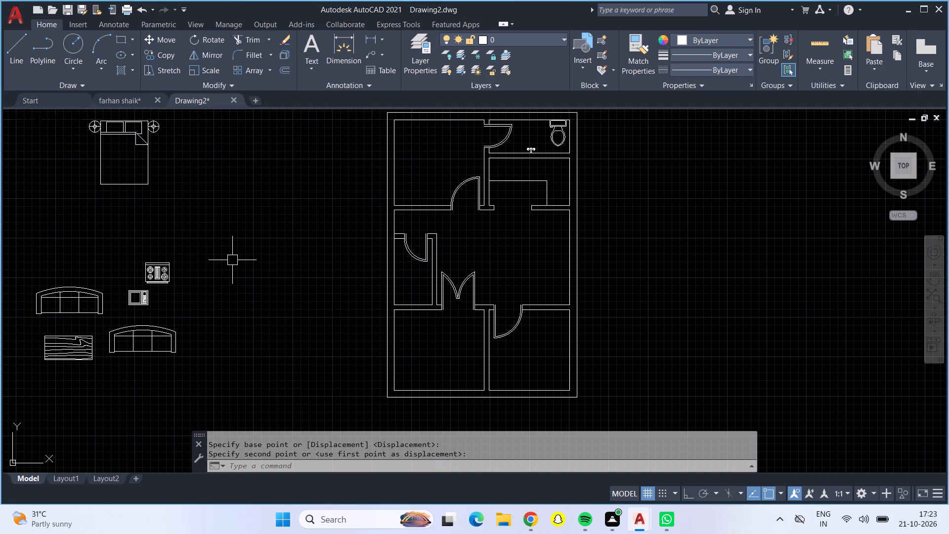
middle_click_drag(232, 260, 285, 331)
left_click_drag(116, 179, 151, 174)
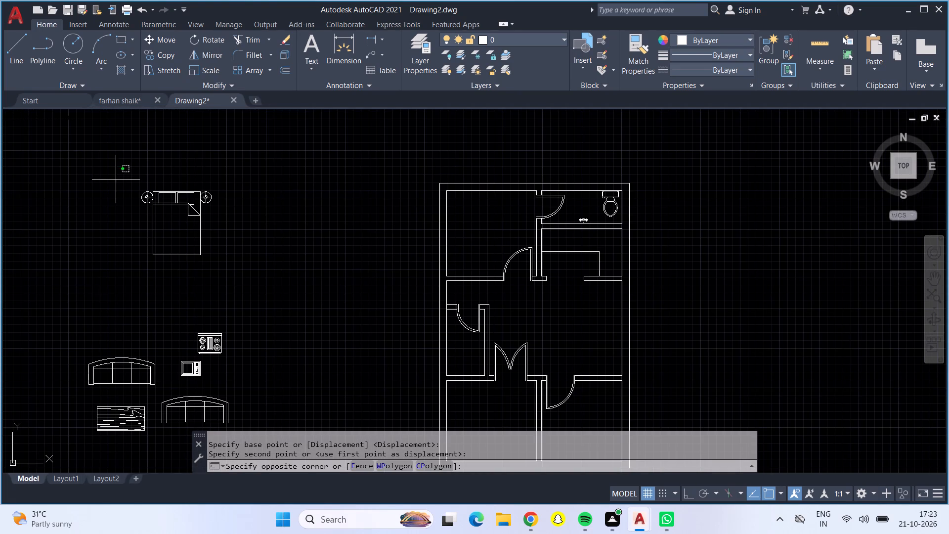
left_click_drag(276, 288, 271, 285)
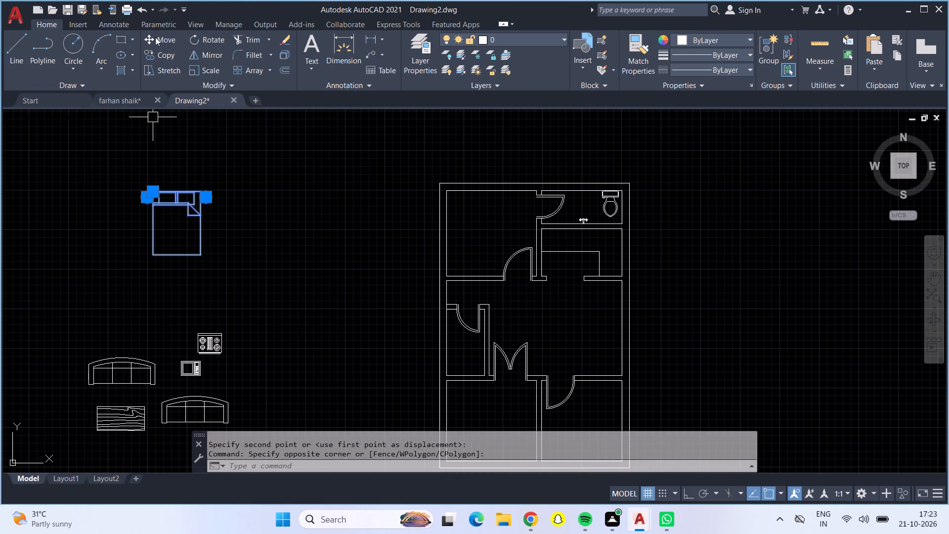
left_click(166, 37)
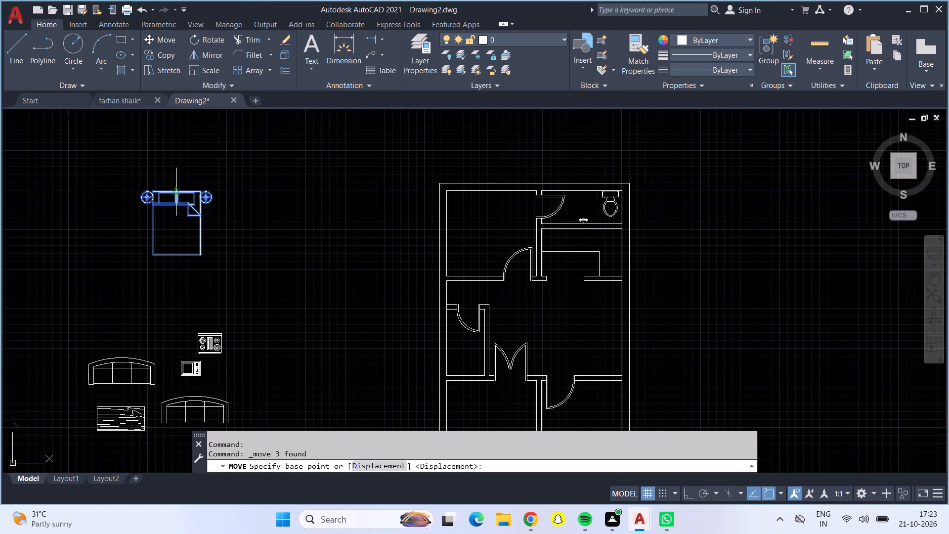
left_click(173, 193)
scroll(473, 190, "up", 3)
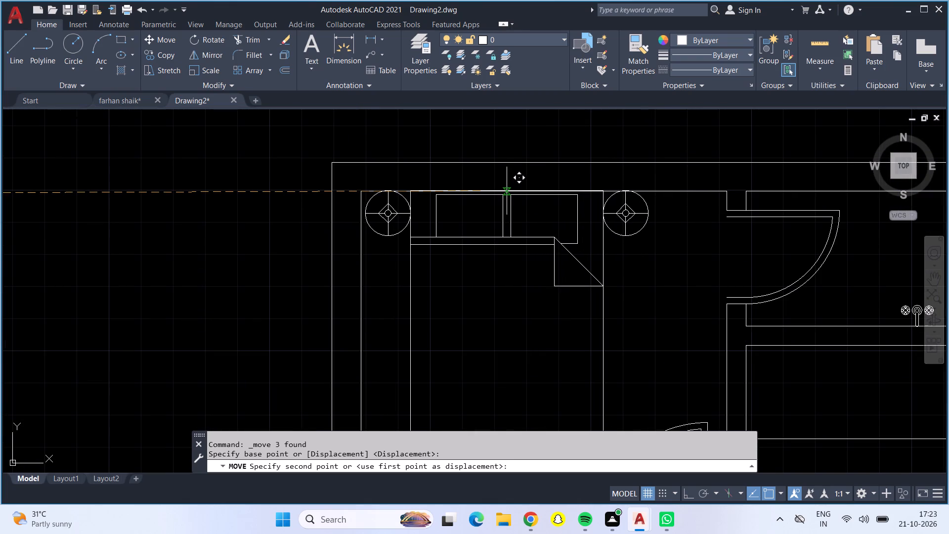
scroll(507, 191, "down", 2)
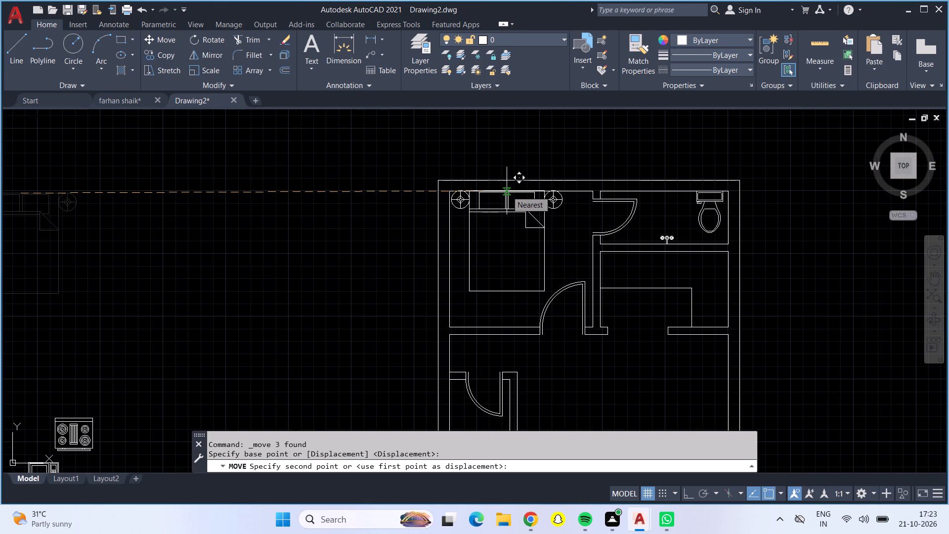
scroll(507, 191, "up", 2)
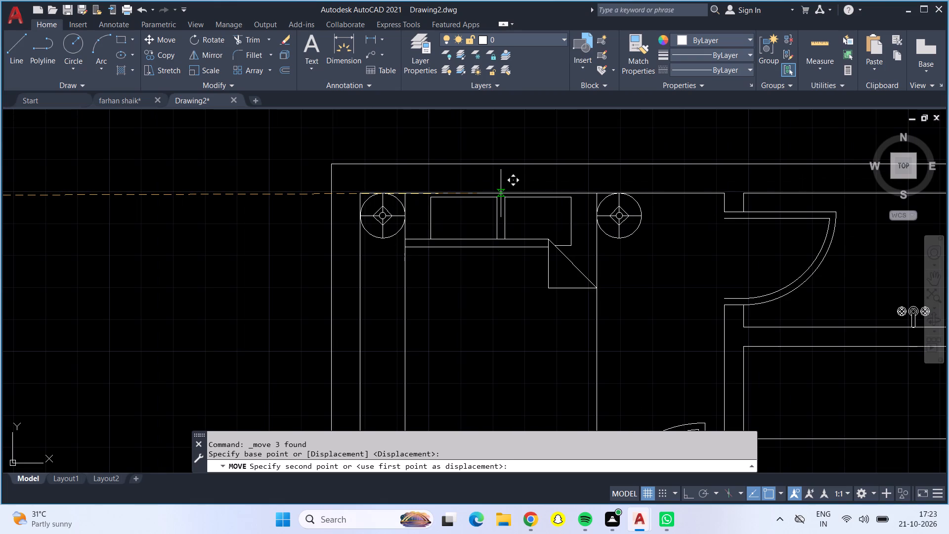
left_click(501, 193)
Move the microwave into the kitchen below the bathroom, placing it on the counter near the upper-left corner.
scroll(501, 193, "down", 3)
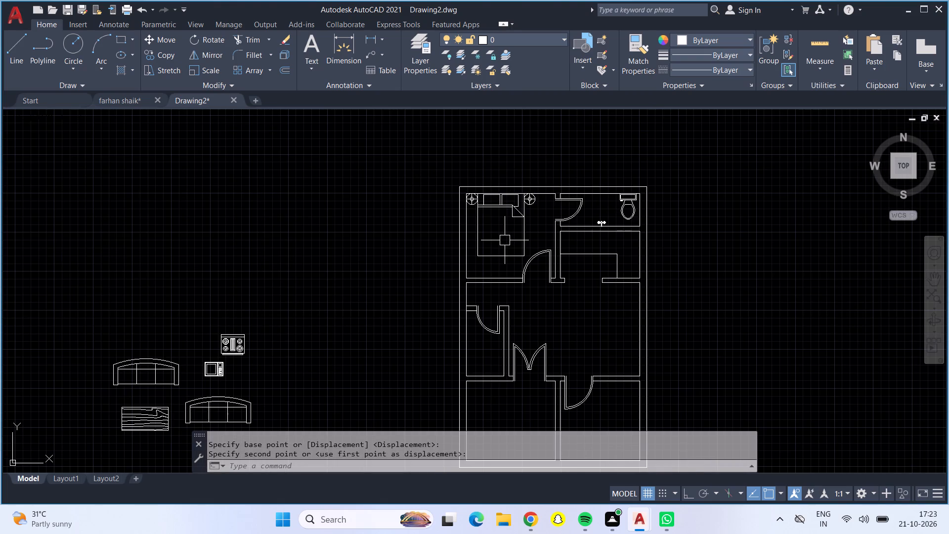
middle_click_drag(505, 240, 467, 222)
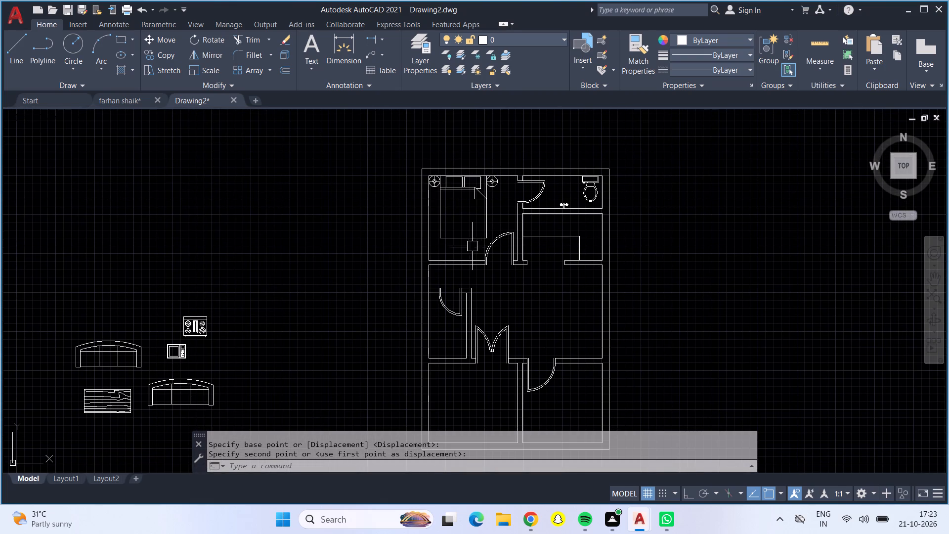
middle_click_drag(527, 293, 473, 254)
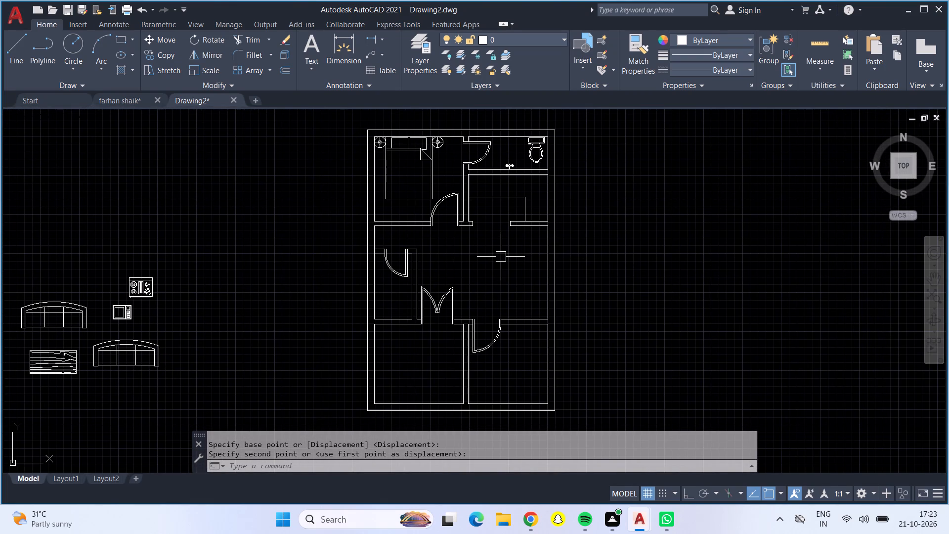
scroll(121, 304, "up", 4)
scroll(319, 335, "down", 1)
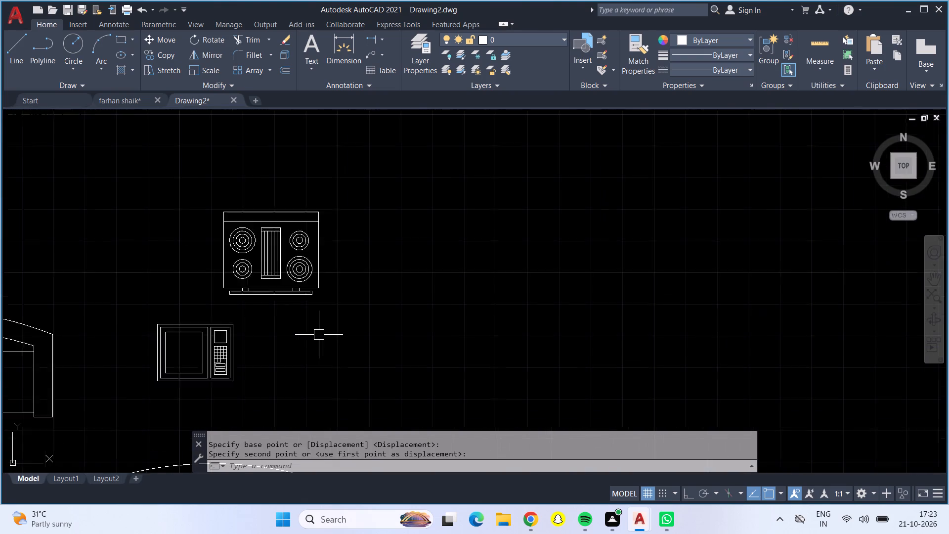
scroll(319, 335, "down", 1)
middle_click_drag(319, 335, 388, 253)
scroll(388, 253, "down", 1)
middle_click_drag(387, 257, 370, 259)
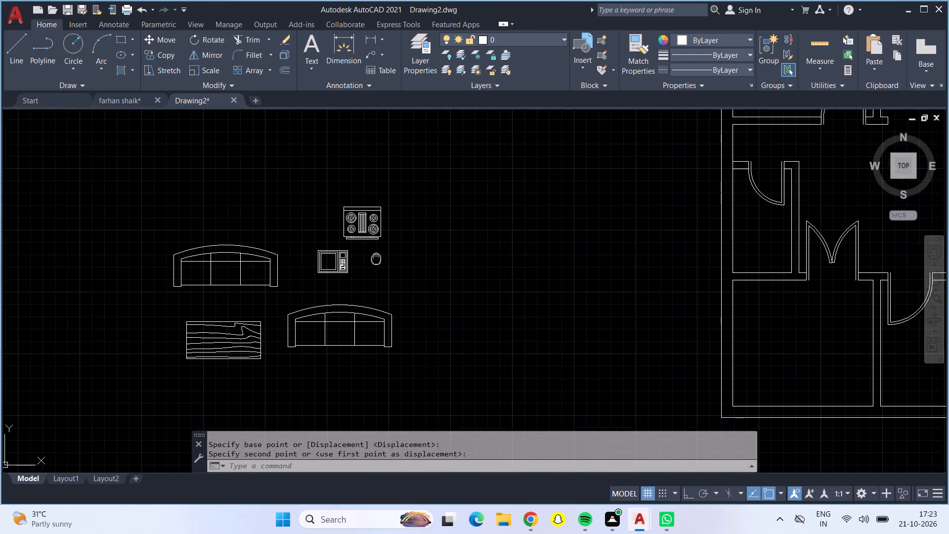
middle_click_drag(370, 259, 216, 311)
left_click(157, 324)
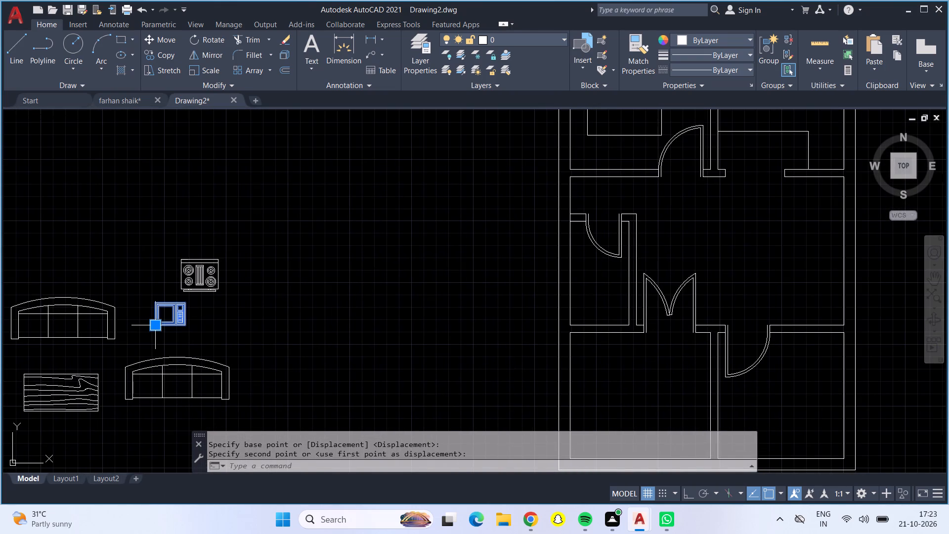
left_click(166, 39)
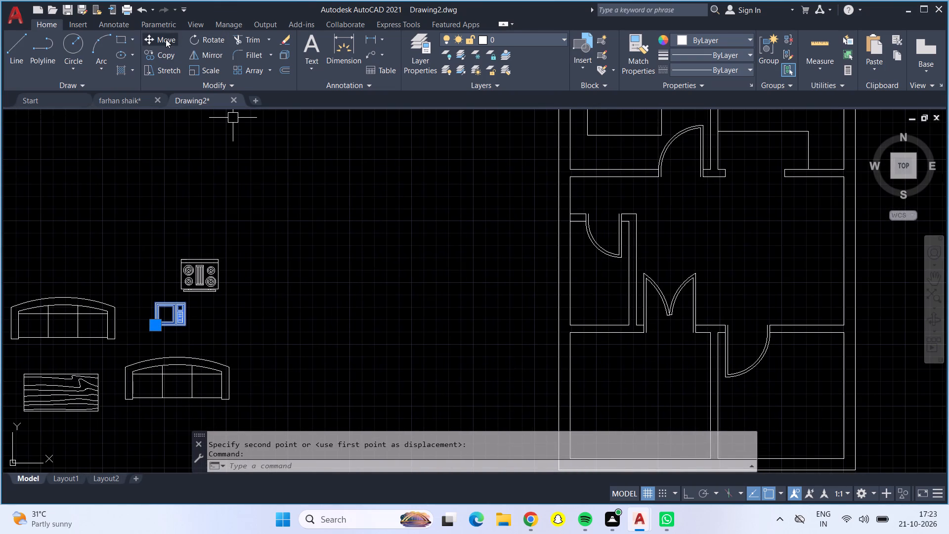
left_click(185, 304)
scroll(676, 188, "down", 2)
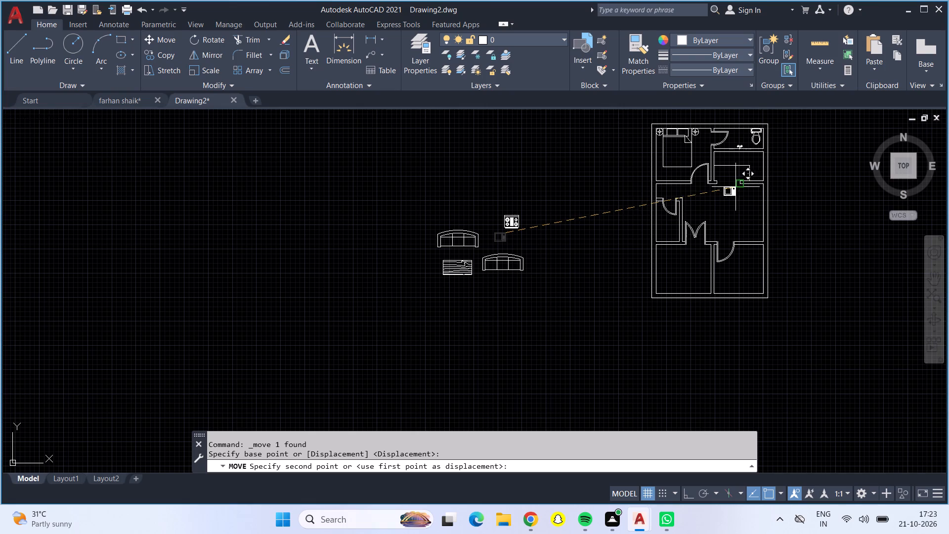
middle_click_drag(740, 188, 608, 267)
scroll(608, 231, "up", 3)
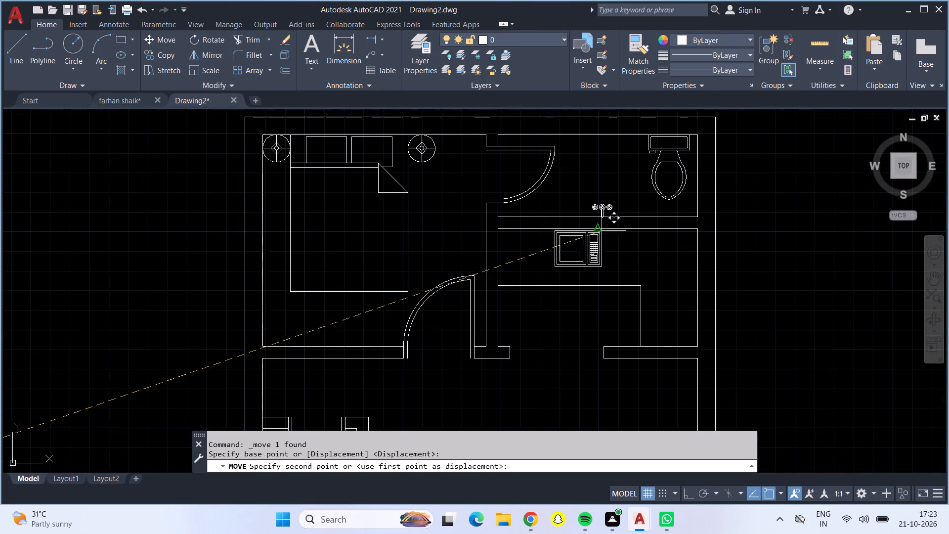
left_click(561, 236)
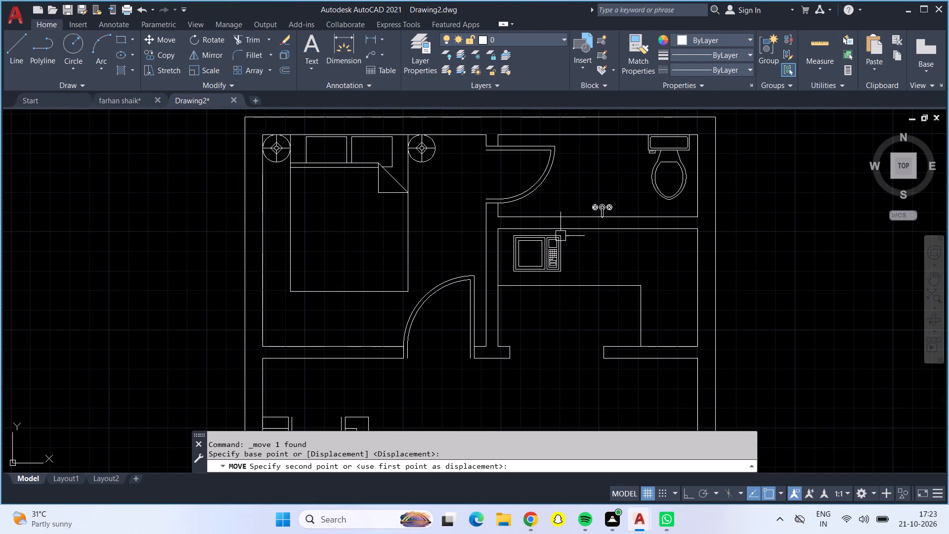
scroll(572, 241, "down", 2)
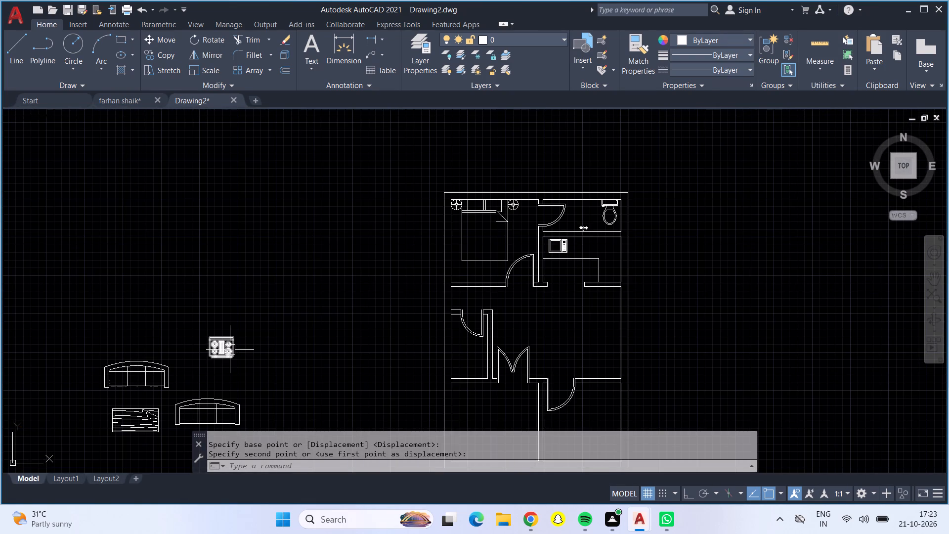
Move the stove into the kitchen, placing its back edge against the upper wall just right of the microwave.
left_click(230, 350)
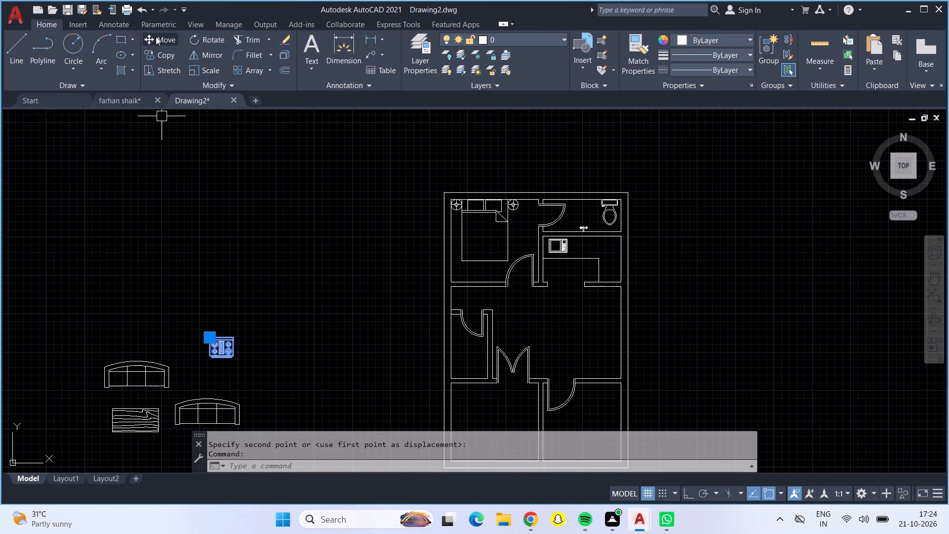
left_click(156, 37)
left_click(225, 335)
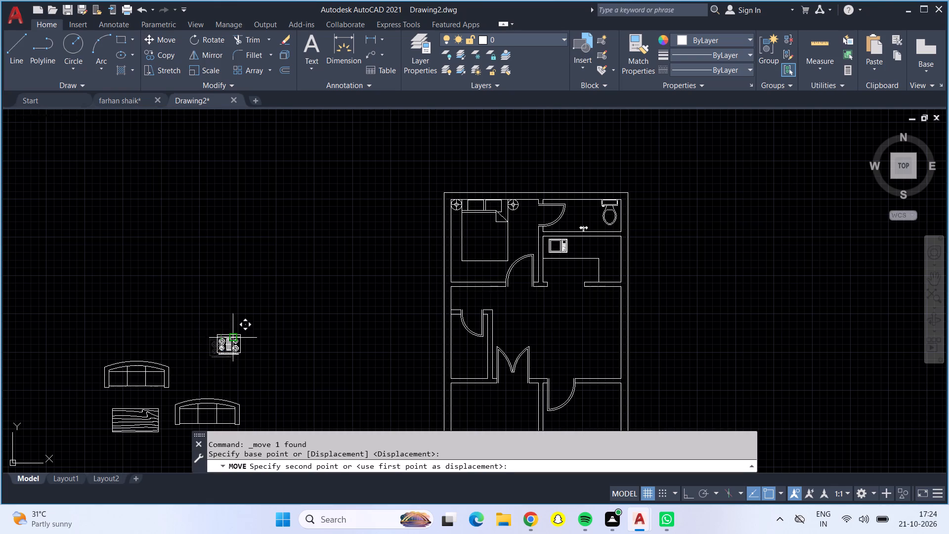
scroll(580, 235, "up", 3)
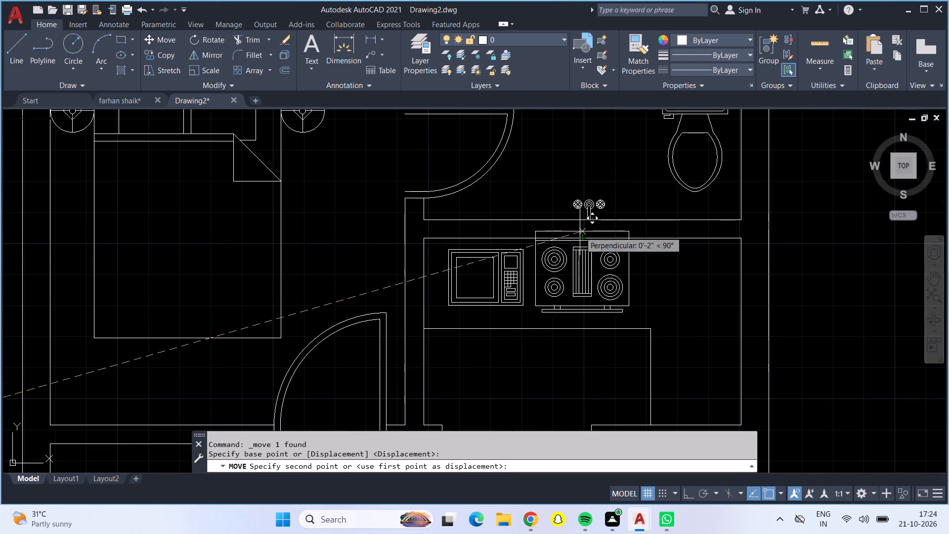
left_click(589, 243)
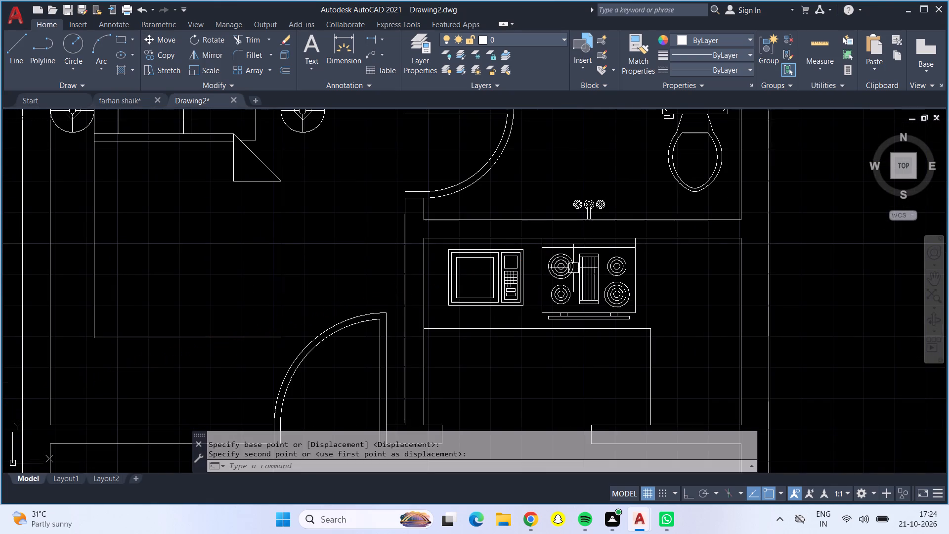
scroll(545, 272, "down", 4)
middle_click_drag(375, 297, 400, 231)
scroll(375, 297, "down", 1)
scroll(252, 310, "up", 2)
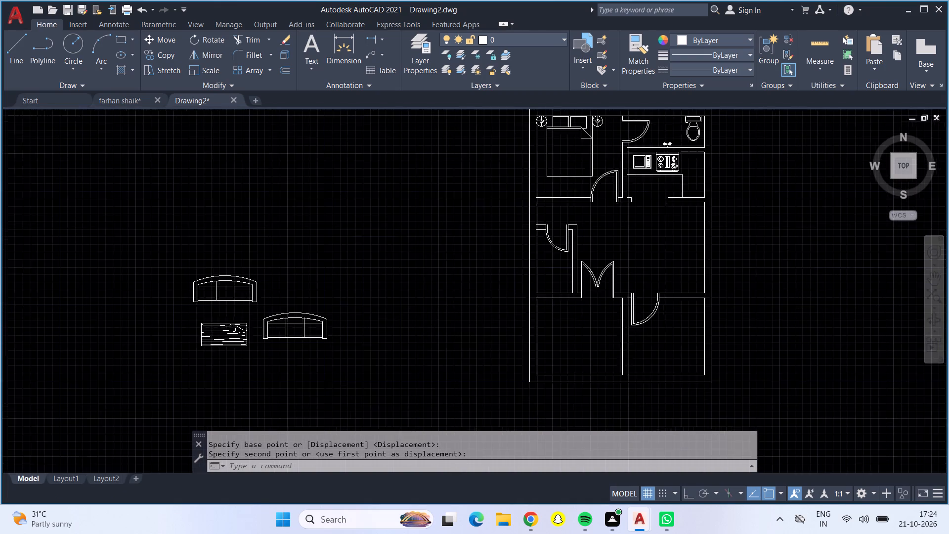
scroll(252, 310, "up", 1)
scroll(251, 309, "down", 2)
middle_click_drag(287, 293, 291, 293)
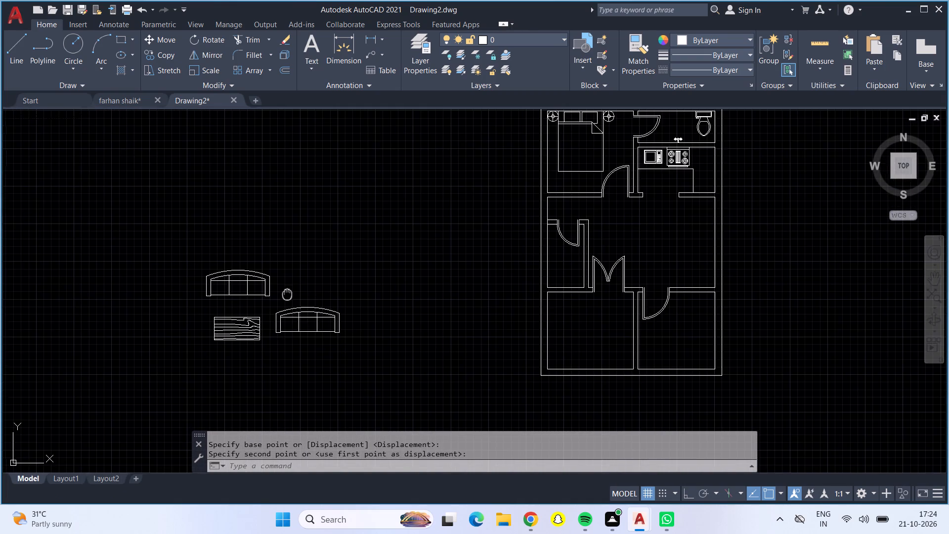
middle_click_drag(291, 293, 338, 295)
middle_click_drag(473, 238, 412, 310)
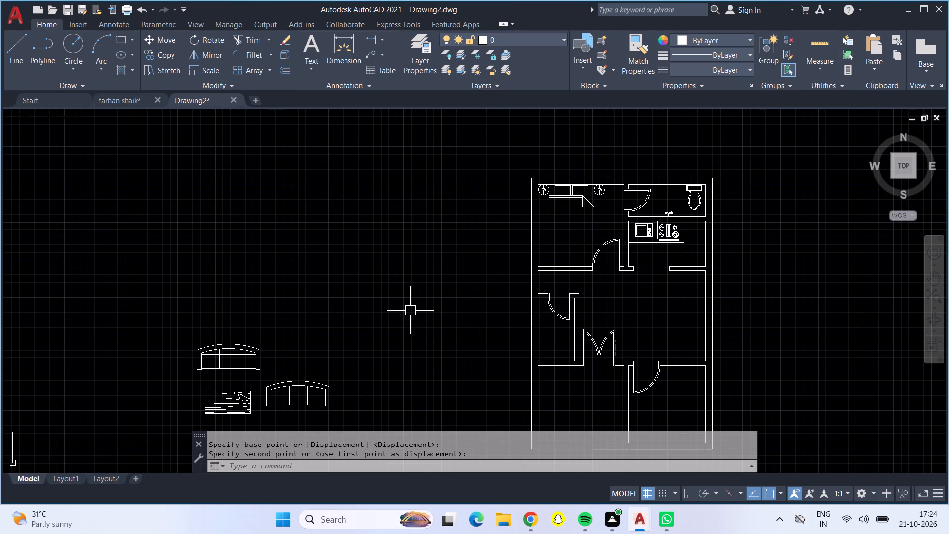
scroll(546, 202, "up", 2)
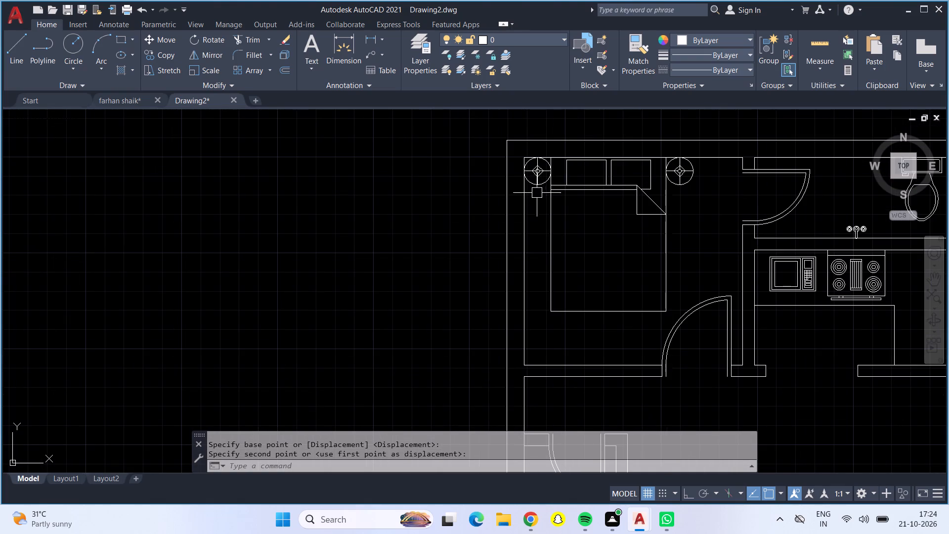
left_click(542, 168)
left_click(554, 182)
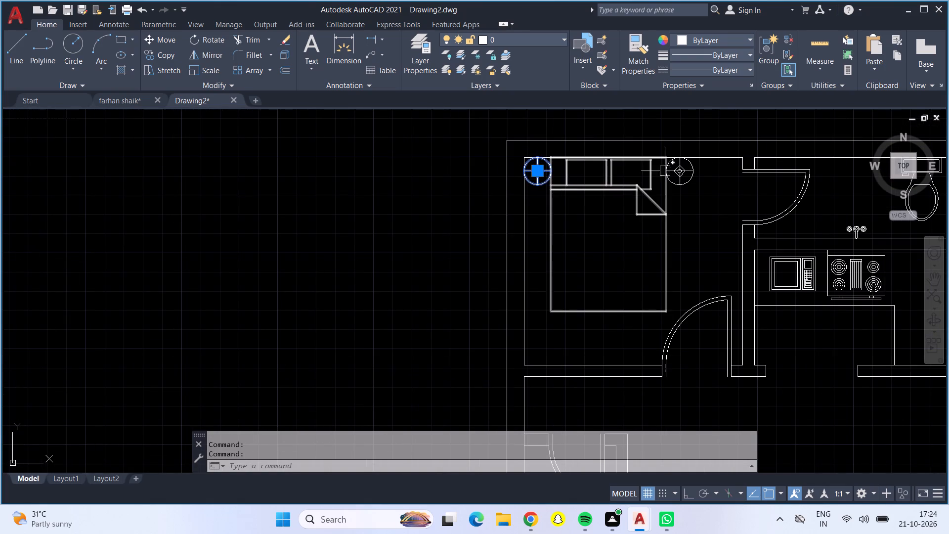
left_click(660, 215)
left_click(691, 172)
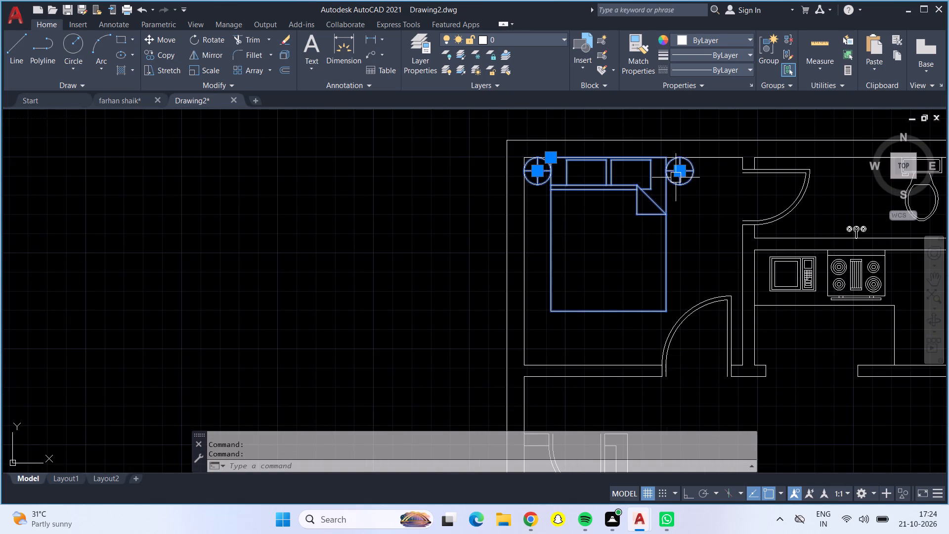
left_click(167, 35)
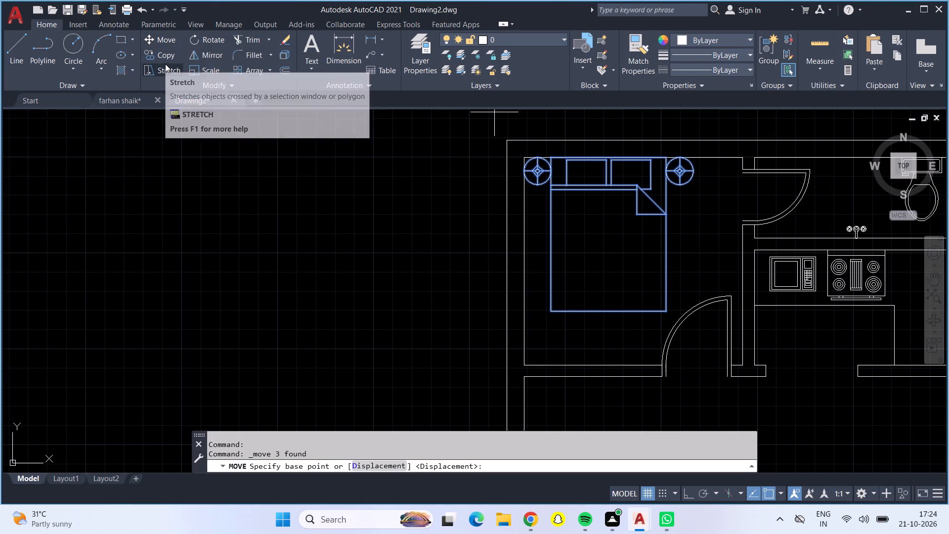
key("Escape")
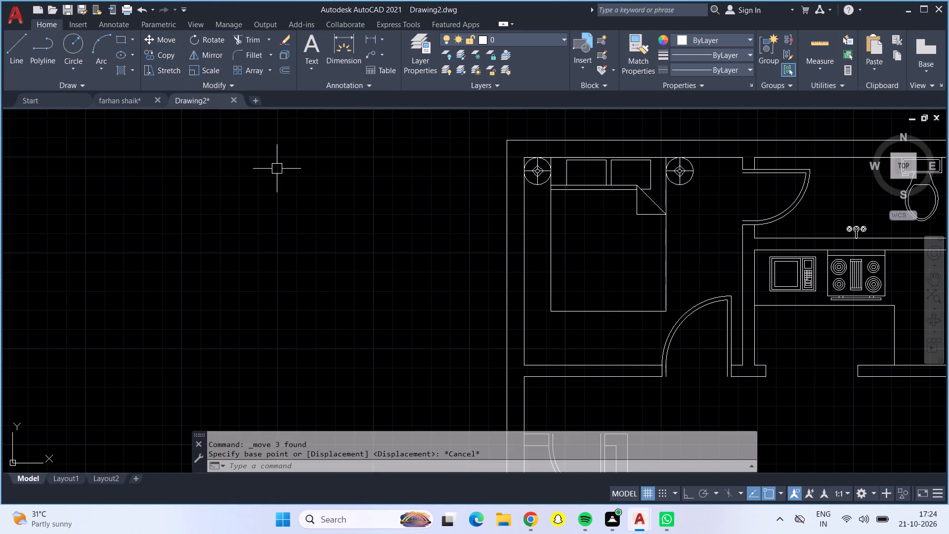
Copy the upper-left bedroom's bed and both lamps to the empty space right of the floor plan, beside the lower-right room.
left_click(542, 180)
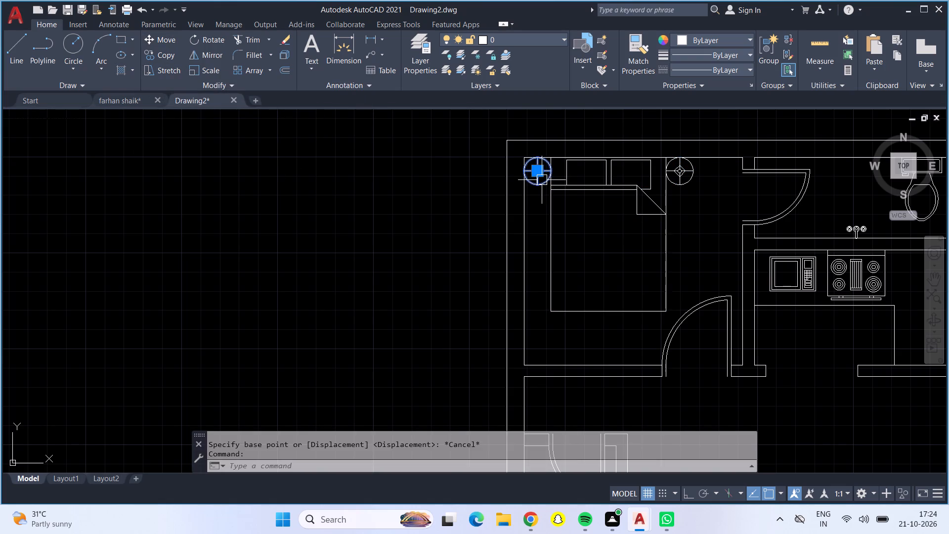
left_click(569, 184)
left_click(685, 168)
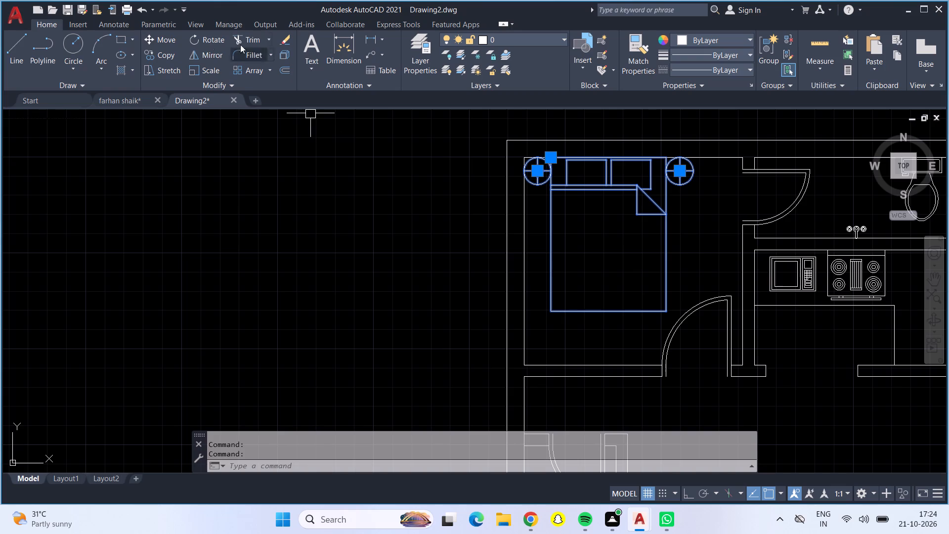
left_click(151, 54)
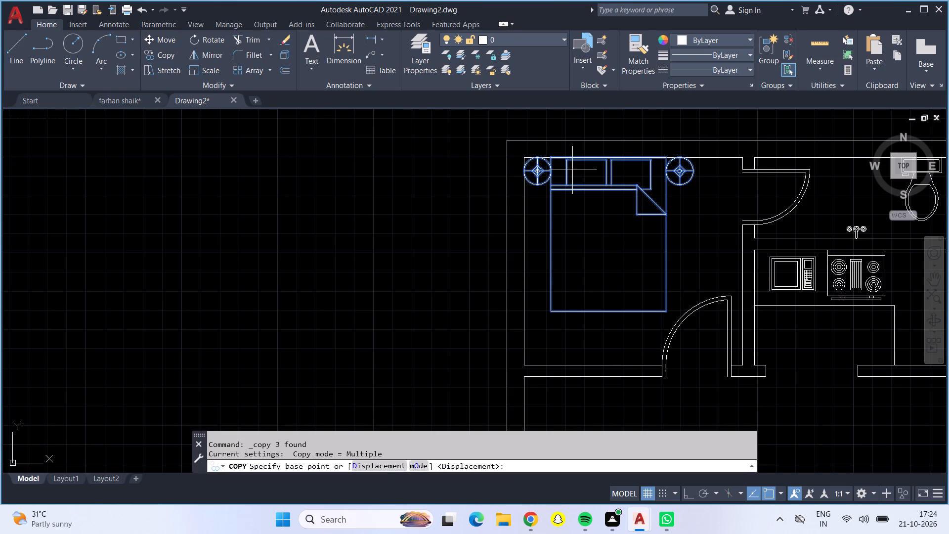
left_click(602, 158)
scroll(470, 174, "down", 1)
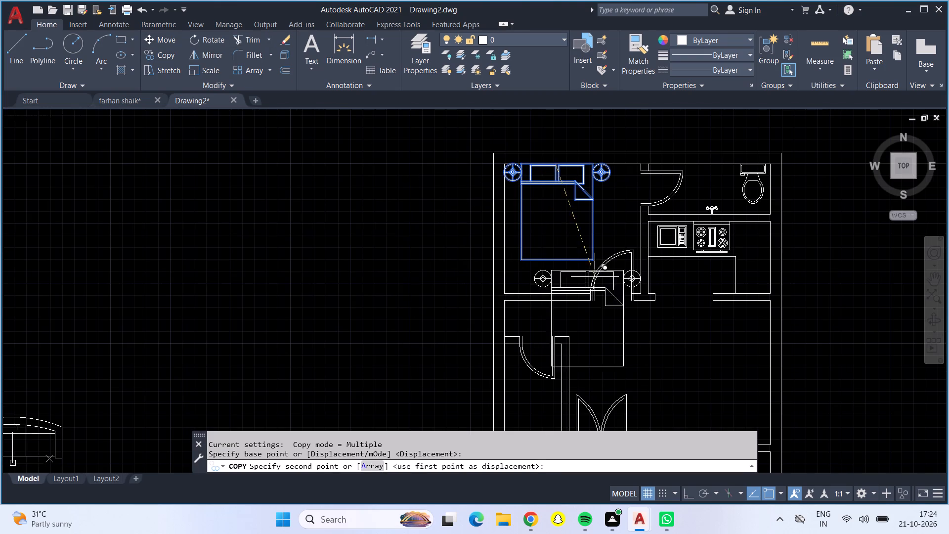
middle_click_drag(674, 332, 632, 203)
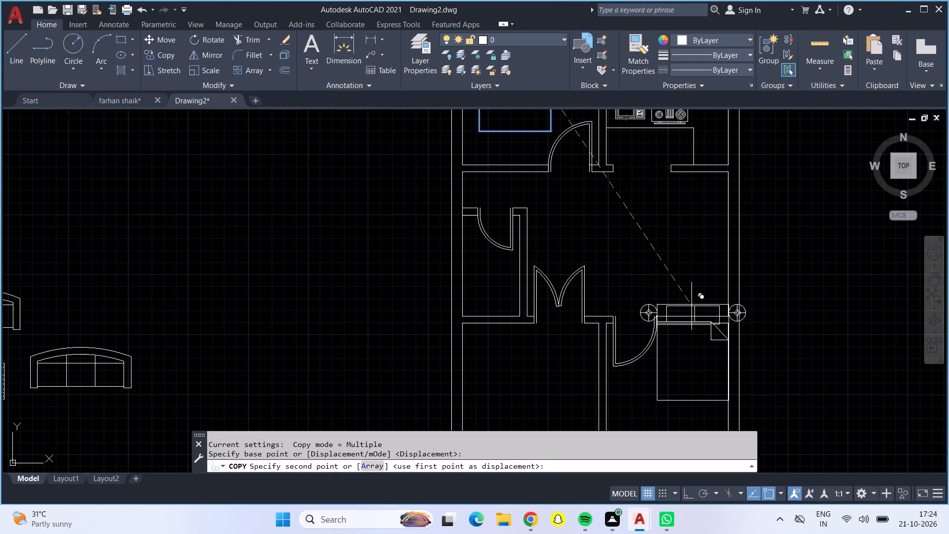
scroll(691, 311, "down", 1)
scroll(685, 344, "up", 2)
middle_click_drag(685, 344, 685, 262)
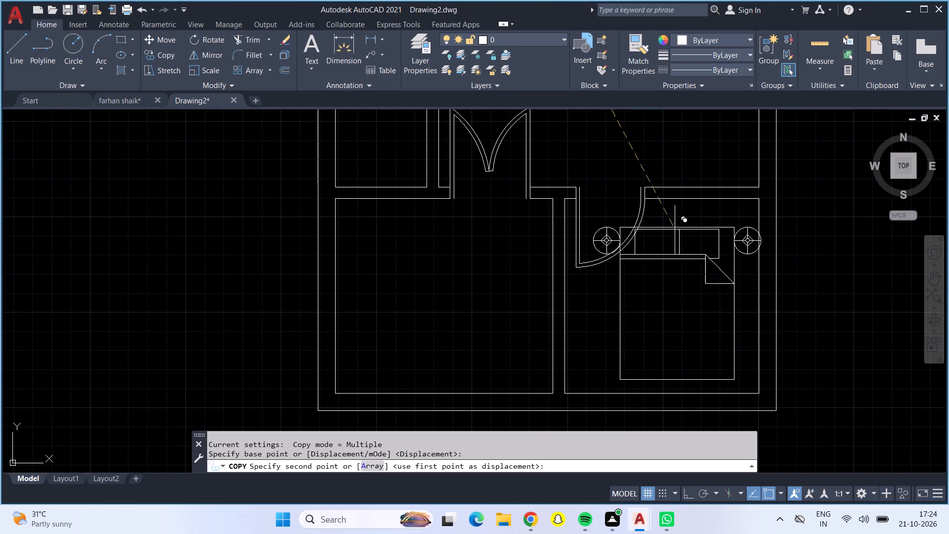
scroll(687, 243, "down", 1)
scroll(733, 265, "down", 1)
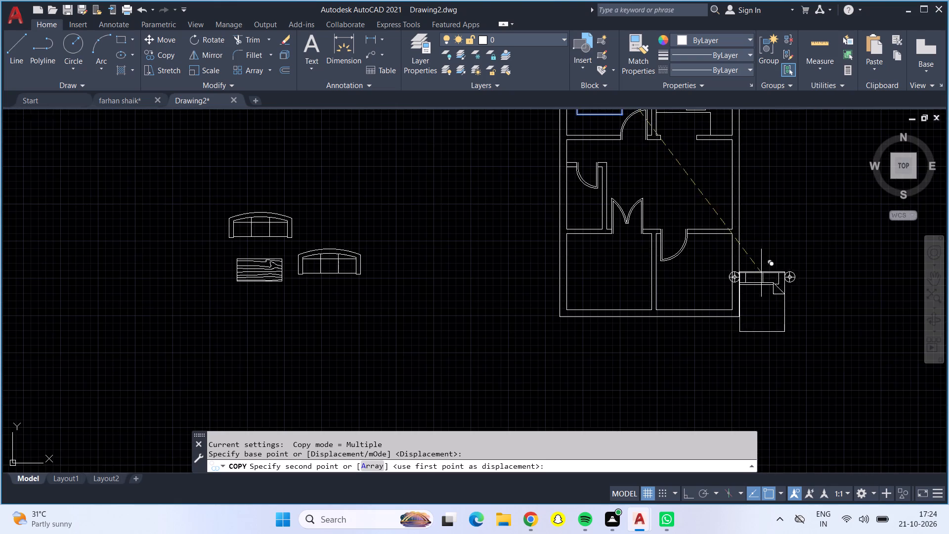
middle_click_drag(773, 276, 647, 272)
left_click(718, 246)
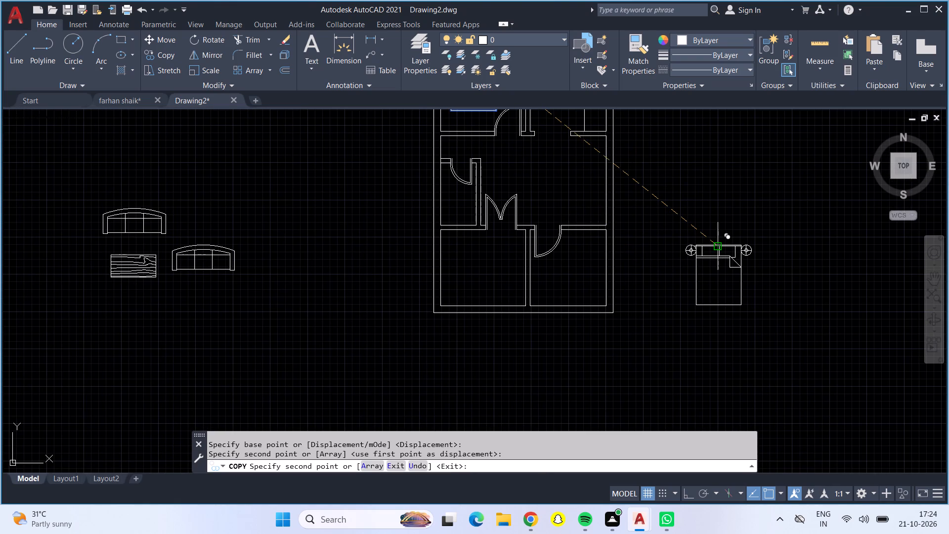
key("Return")
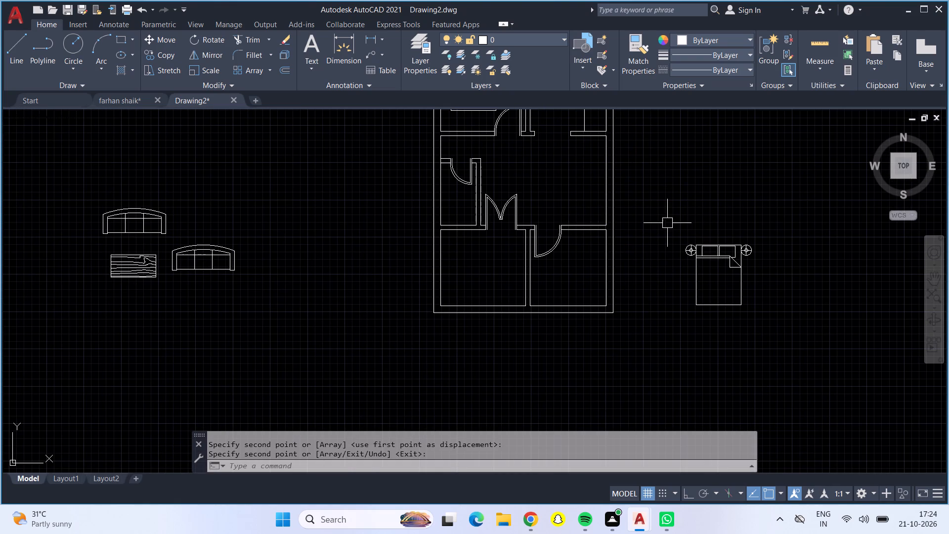
Rotate the copied bed and lamps 180° about the bed's lower-left corner with Ortho on, so the headboard faces down.
left_click(667, 223)
left_click(787, 346)
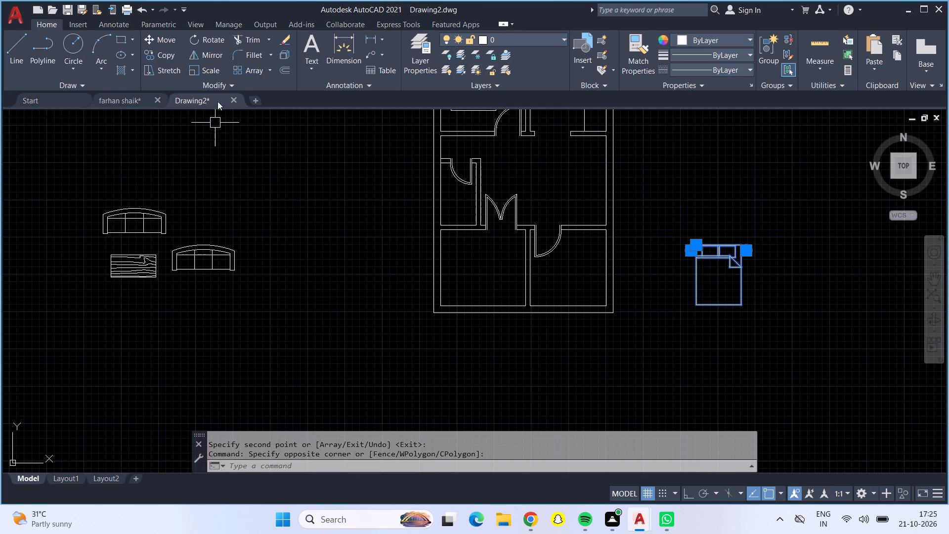
left_click(195, 36)
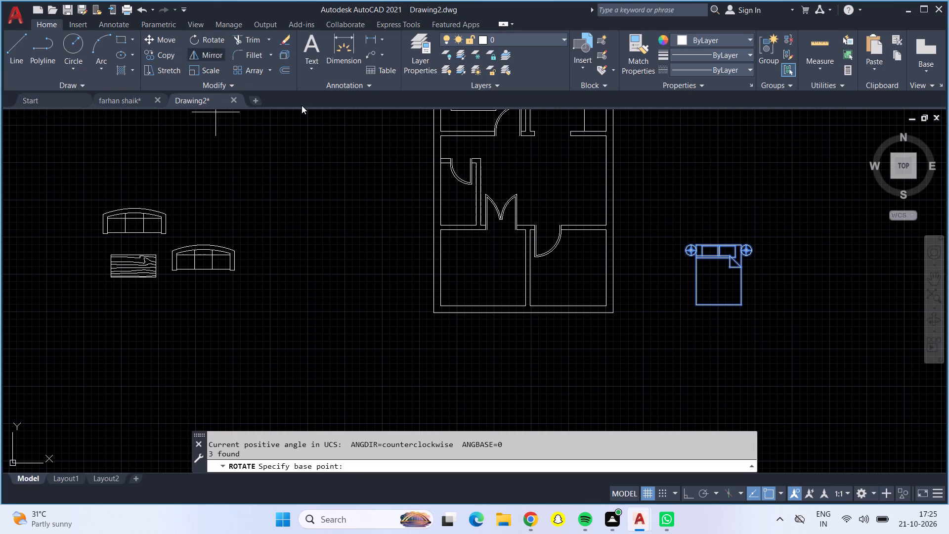
left_click(699, 305)
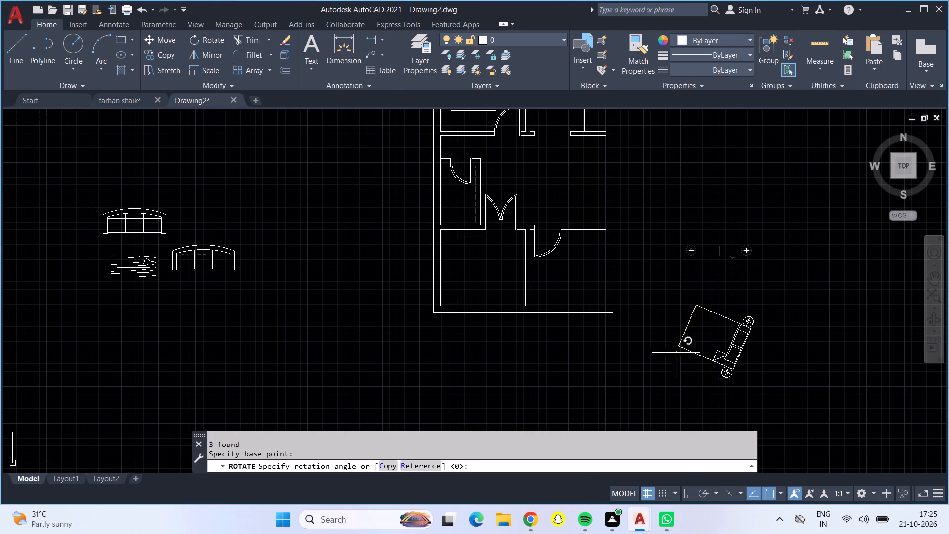
key("F8")
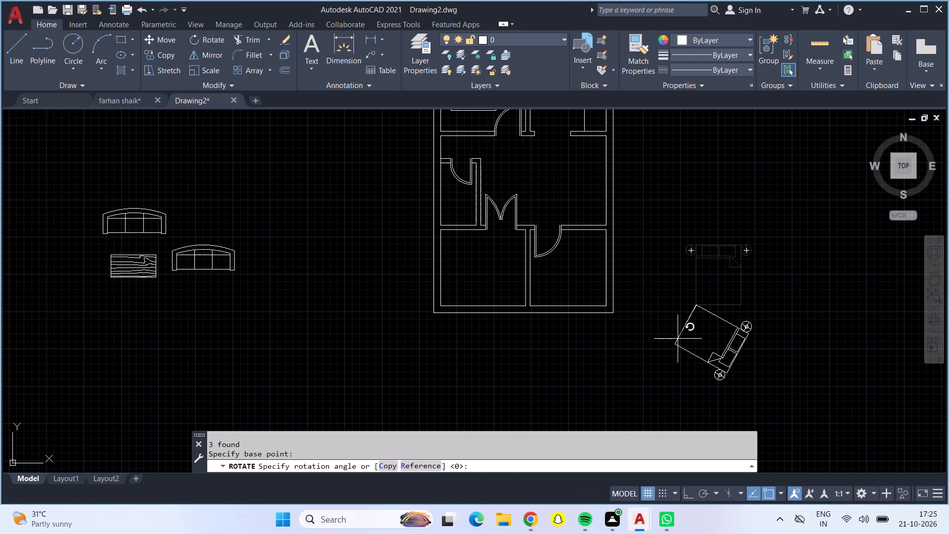
left_click(640, 277)
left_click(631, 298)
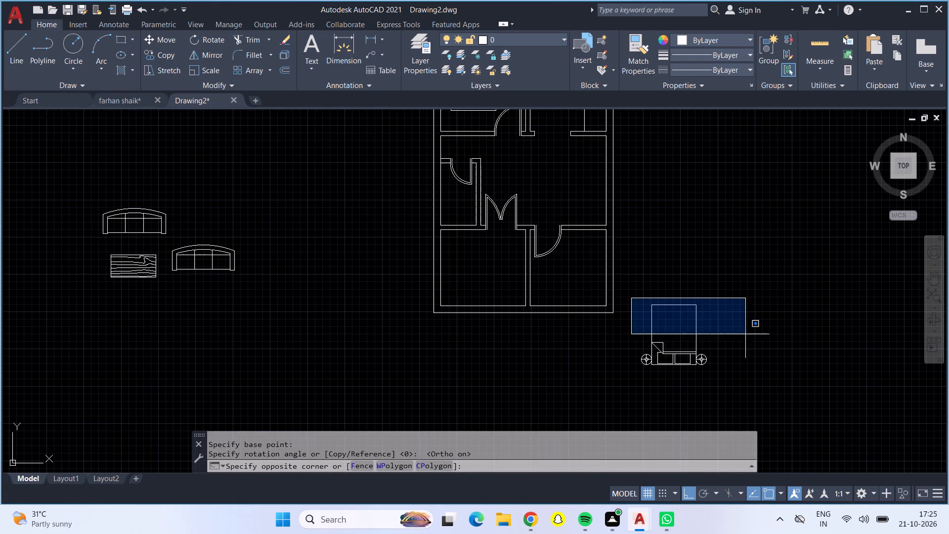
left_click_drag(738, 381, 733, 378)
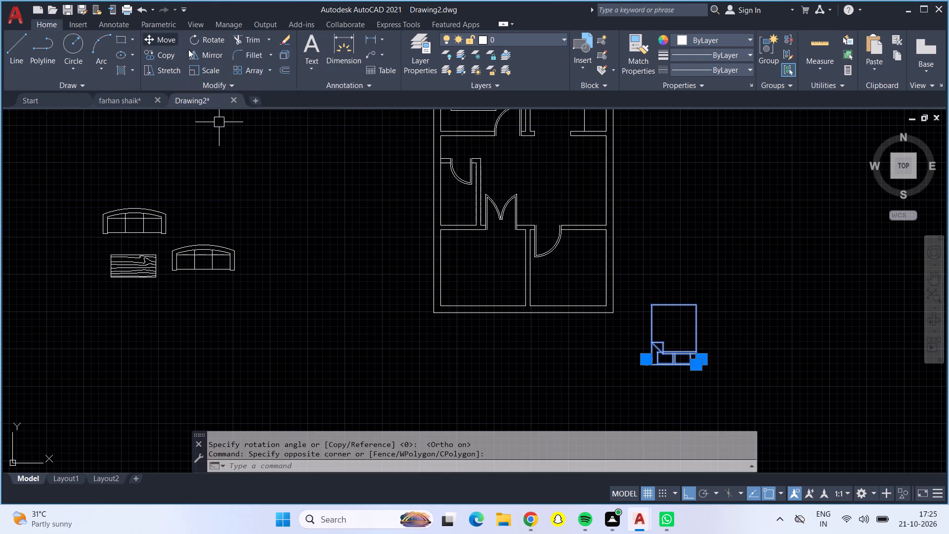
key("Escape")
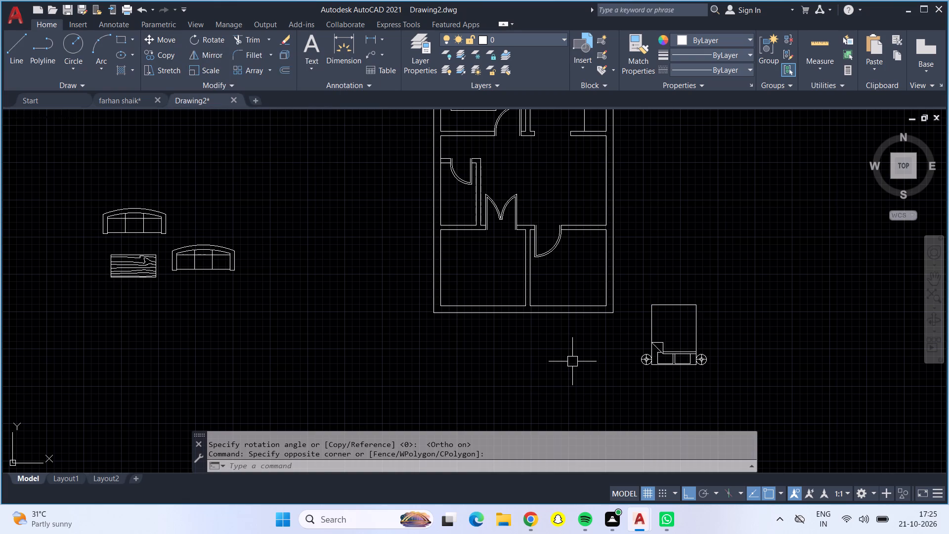
Rotate the copied bed and lamps a quarter turn counterclockwise about a point by the headboard's right end, so the headboard faces right.
left_click(628, 293)
left_click(729, 391)
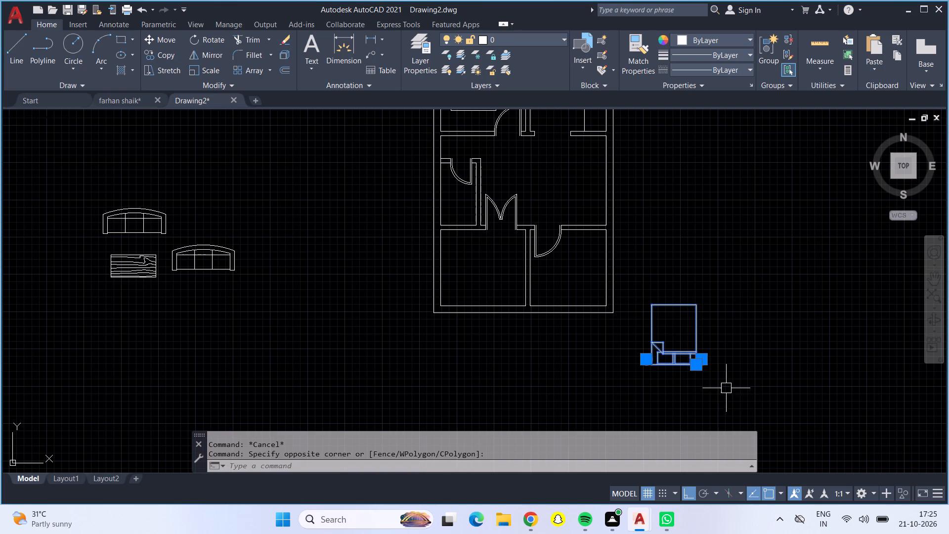
left_click(216, 42)
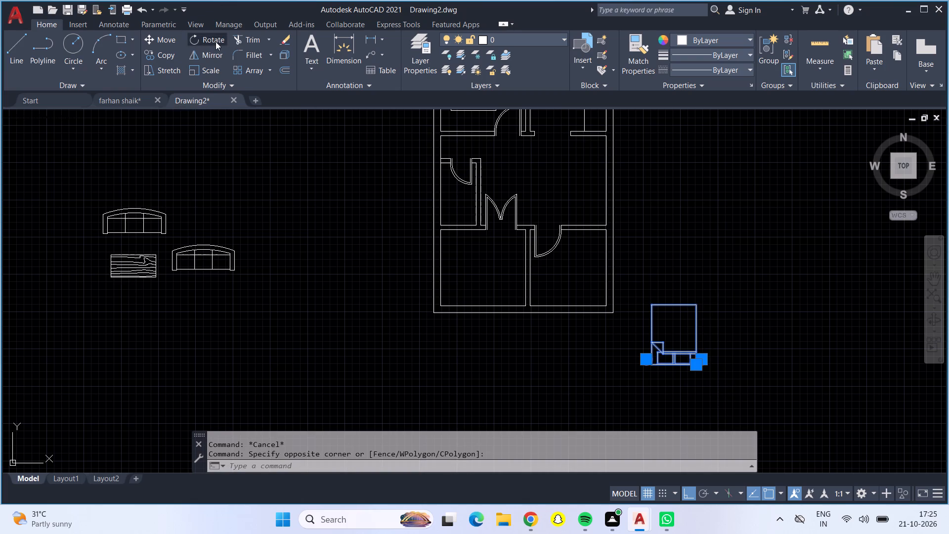
left_click(704, 366)
left_click(747, 280)
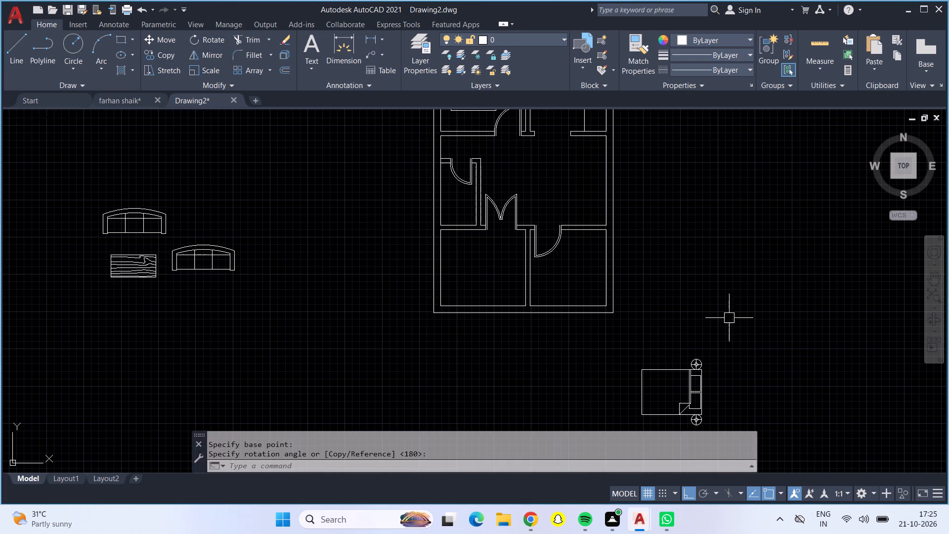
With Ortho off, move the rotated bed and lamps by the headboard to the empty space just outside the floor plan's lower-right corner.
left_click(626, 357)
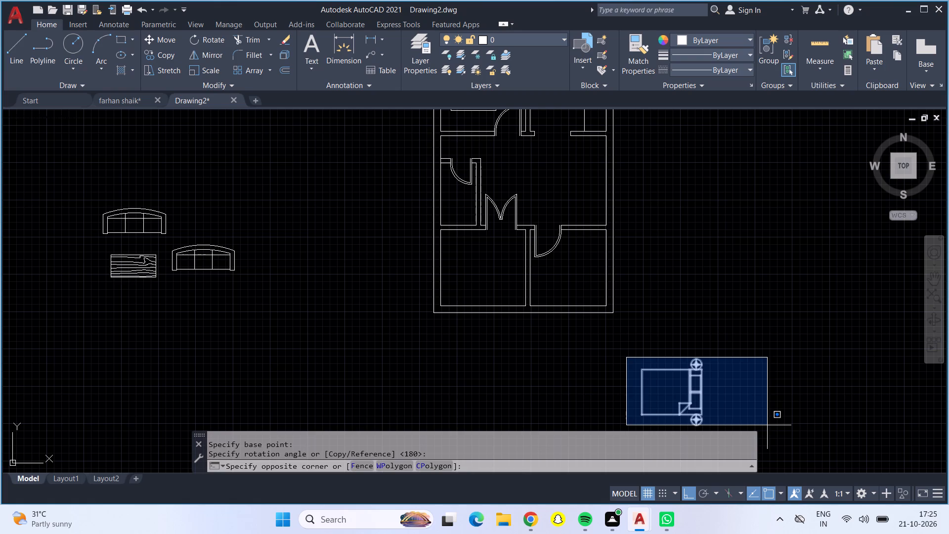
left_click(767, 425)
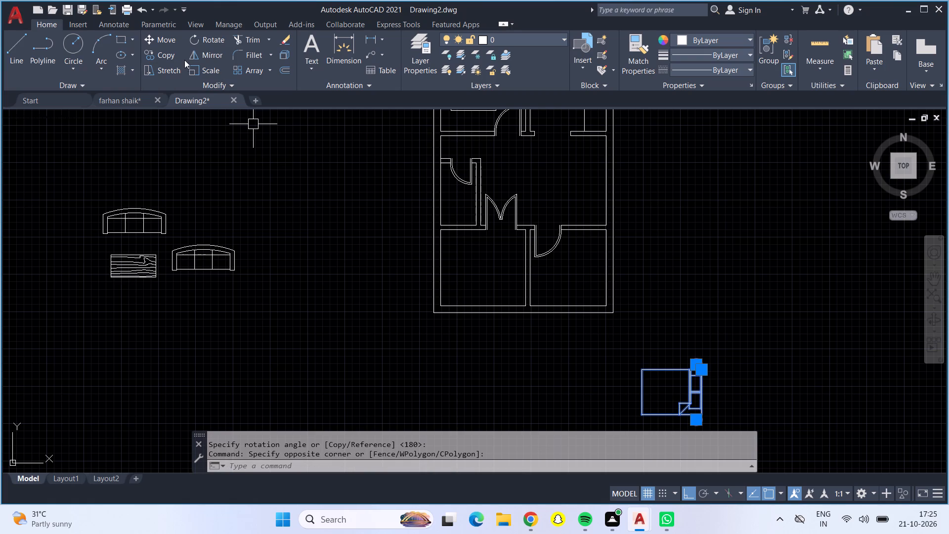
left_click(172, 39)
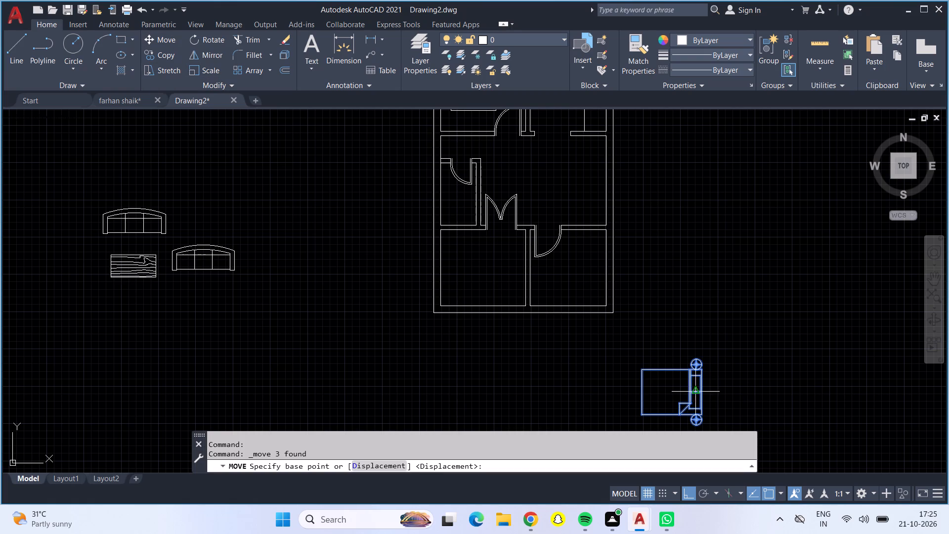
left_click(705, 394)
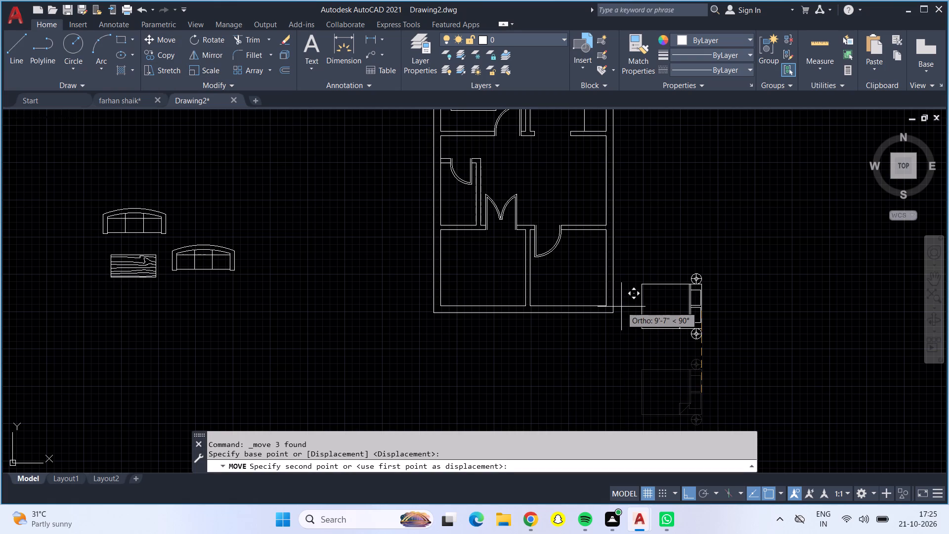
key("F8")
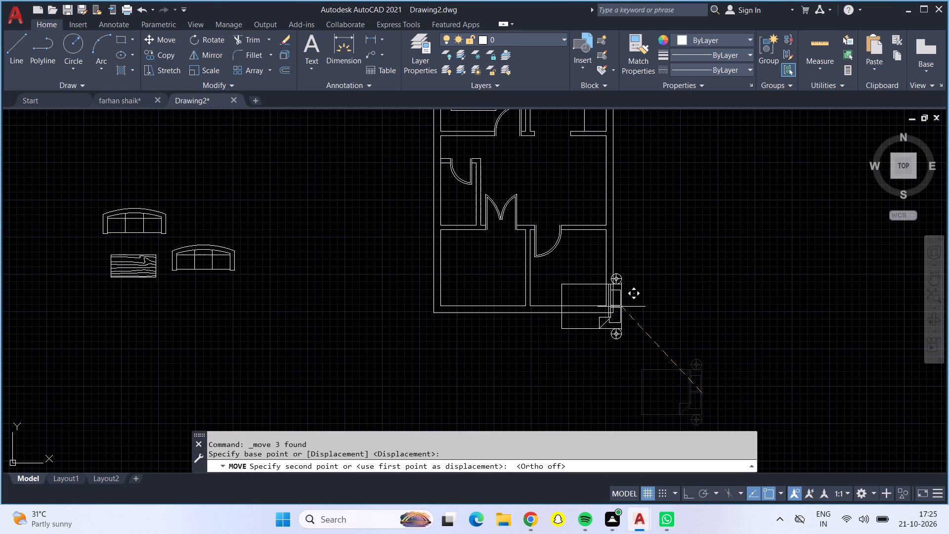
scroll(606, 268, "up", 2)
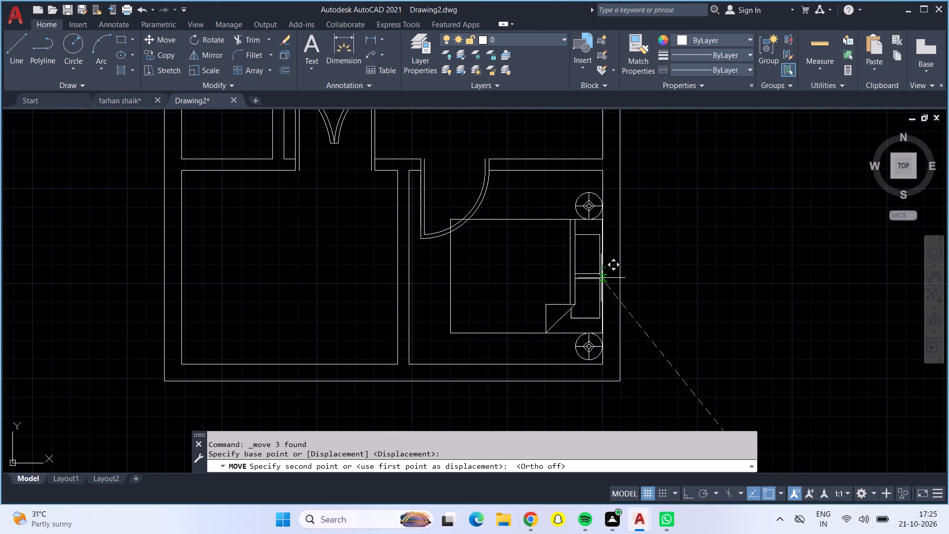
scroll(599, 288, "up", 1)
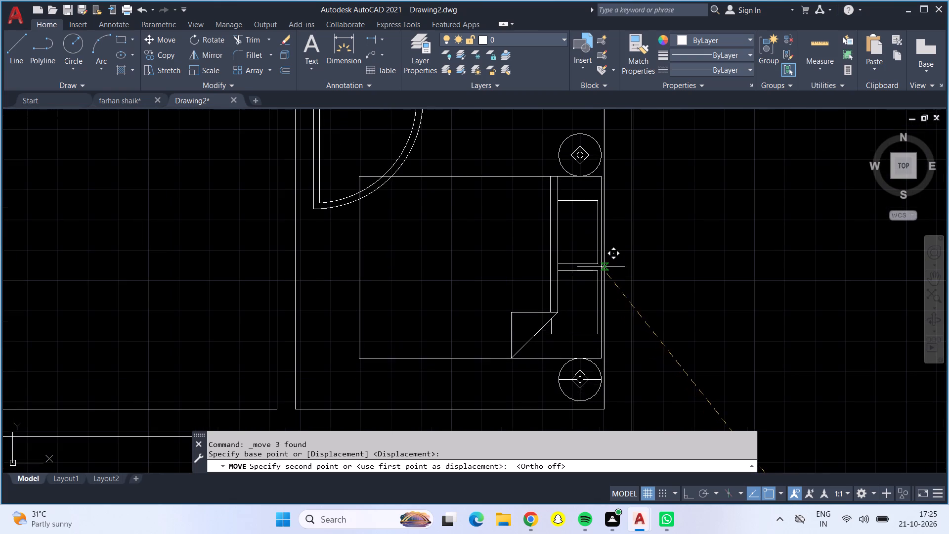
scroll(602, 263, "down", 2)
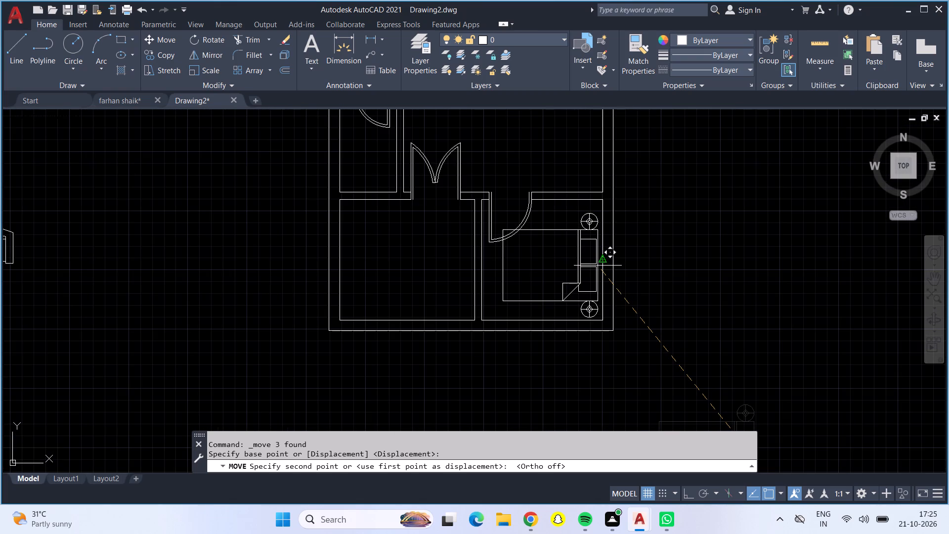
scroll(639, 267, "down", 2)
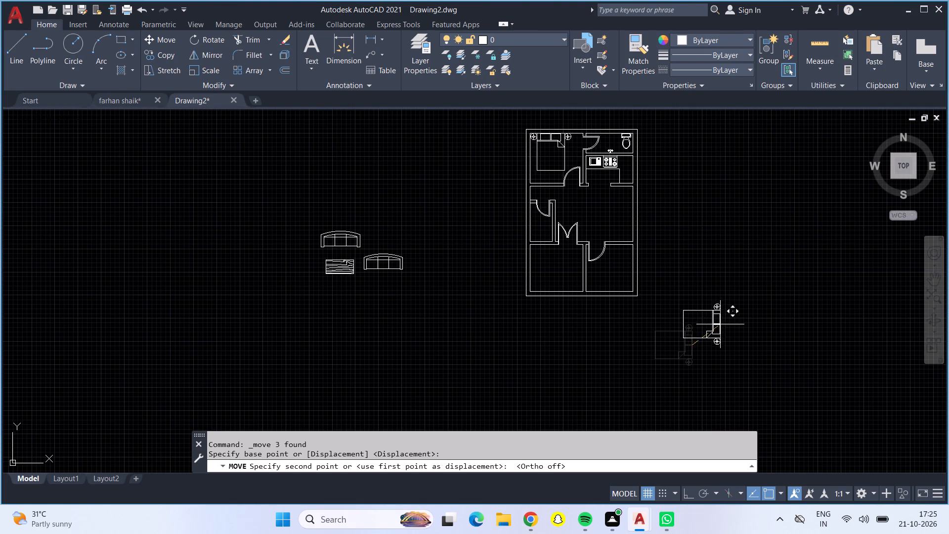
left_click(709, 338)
Rotate the copied bed and lamps 270° about a point by the lower lamp with Ortho on, so the headboard faces down.
left_click_drag(651, 298, 658, 301)
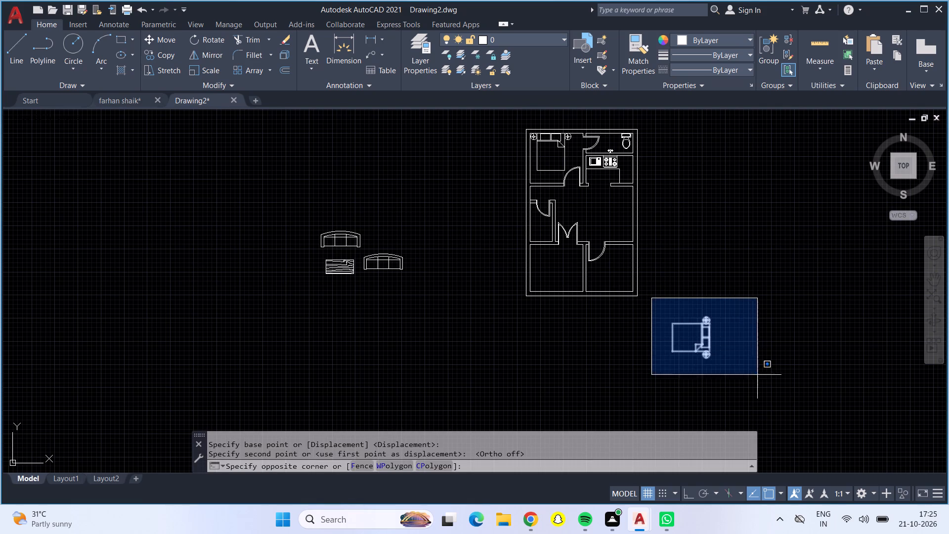
left_click(757, 385)
left_click(202, 40)
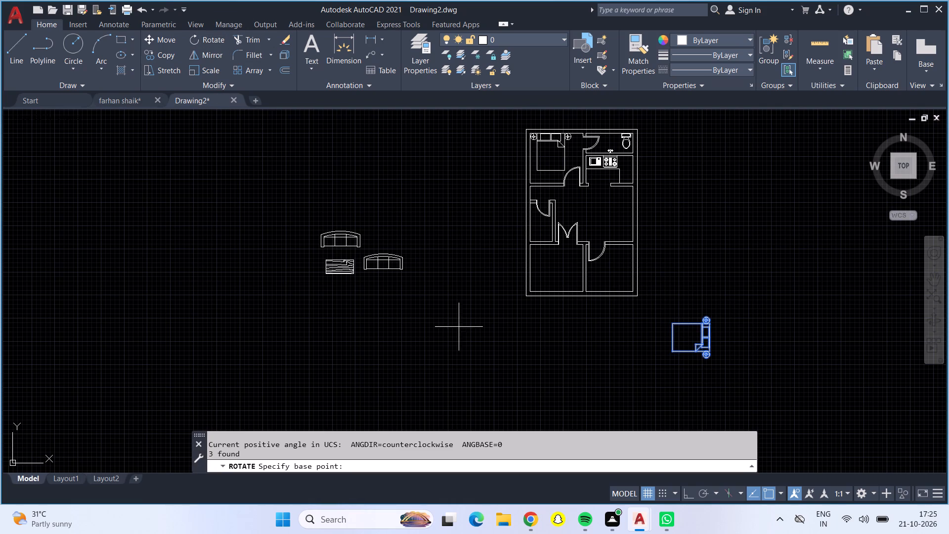
left_click(700, 358)
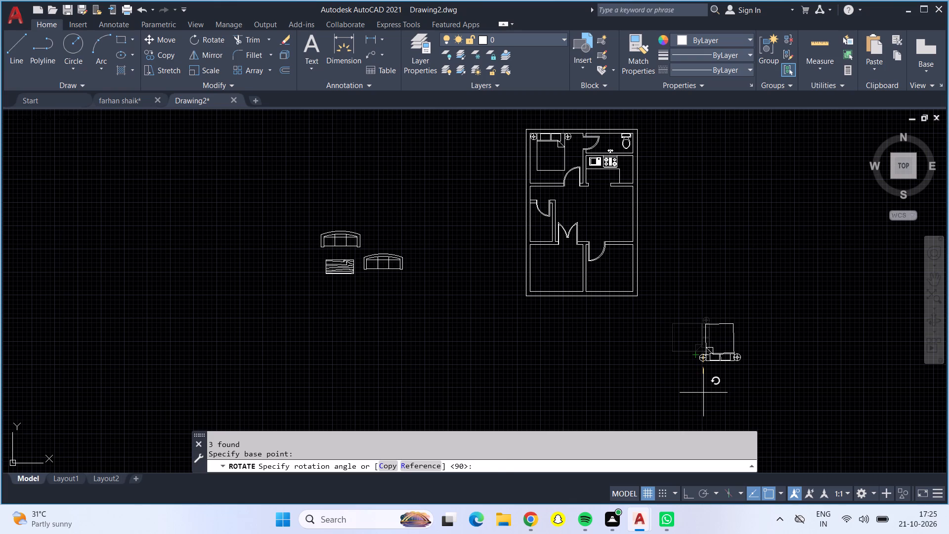
key("F8")
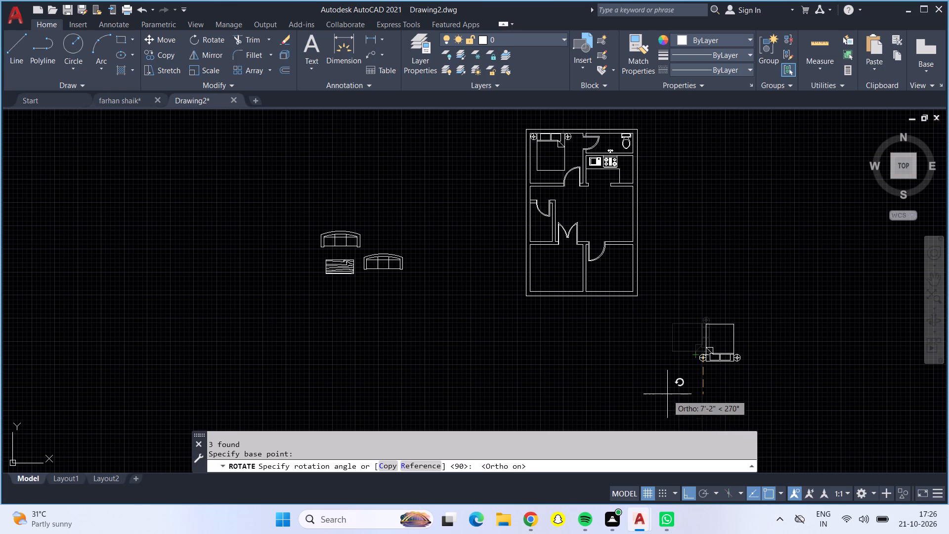
left_click(736, 411)
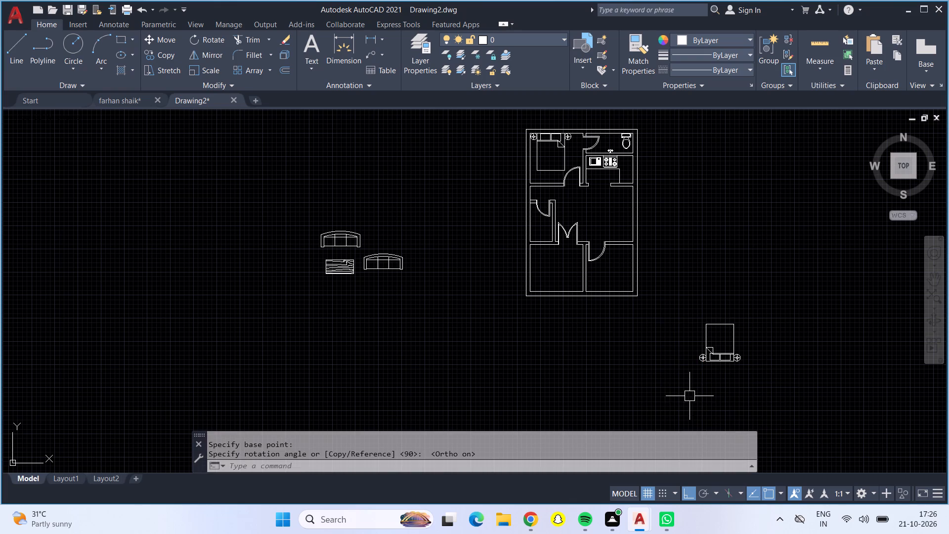
Move the bed and lamps by the headboard's middle into the lower-right room, against its bottom inner wall, with Ortho off.
left_click(686, 311)
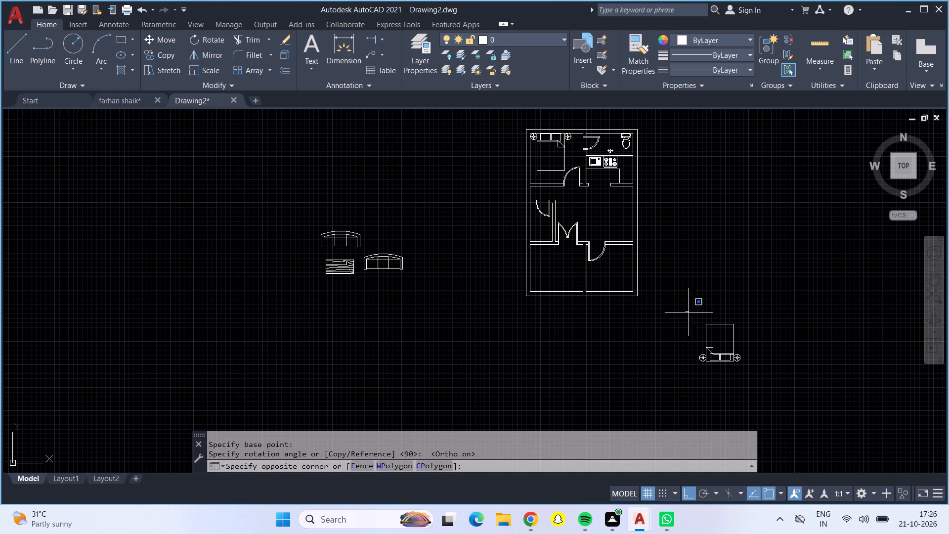
left_click(779, 405)
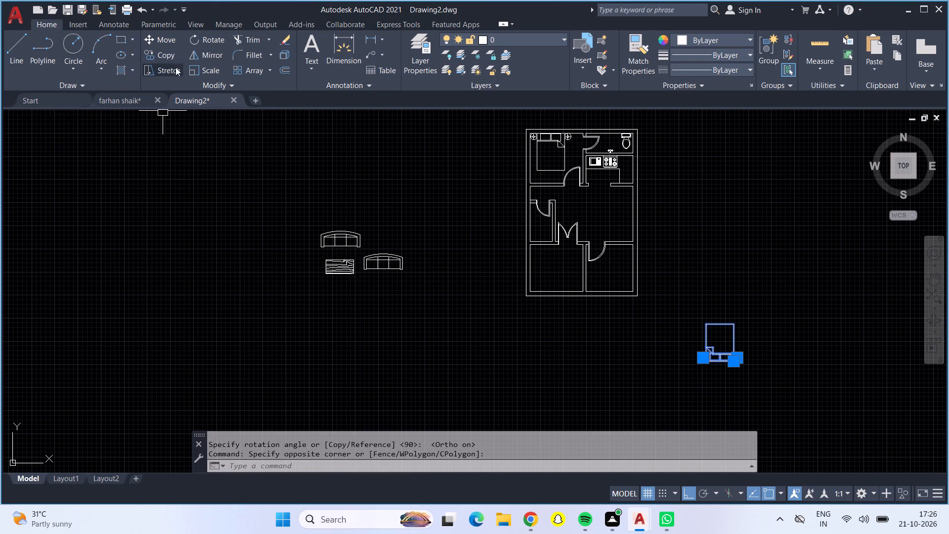
left_click(168, 40)
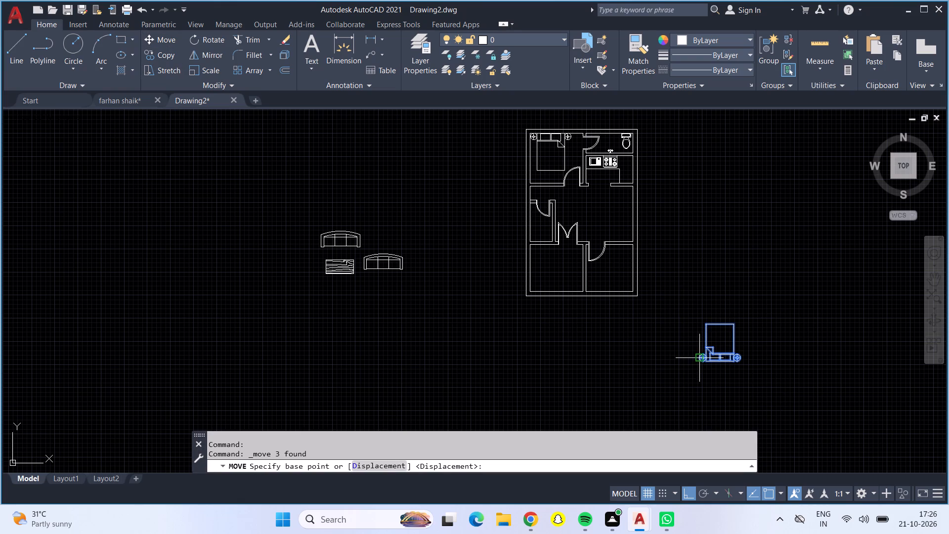
left_click(722, 362)
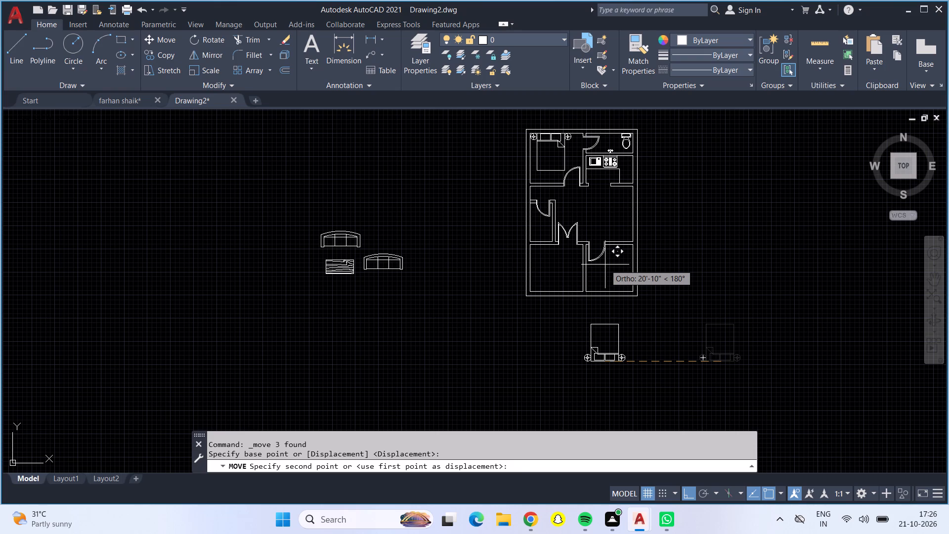
key("F8")
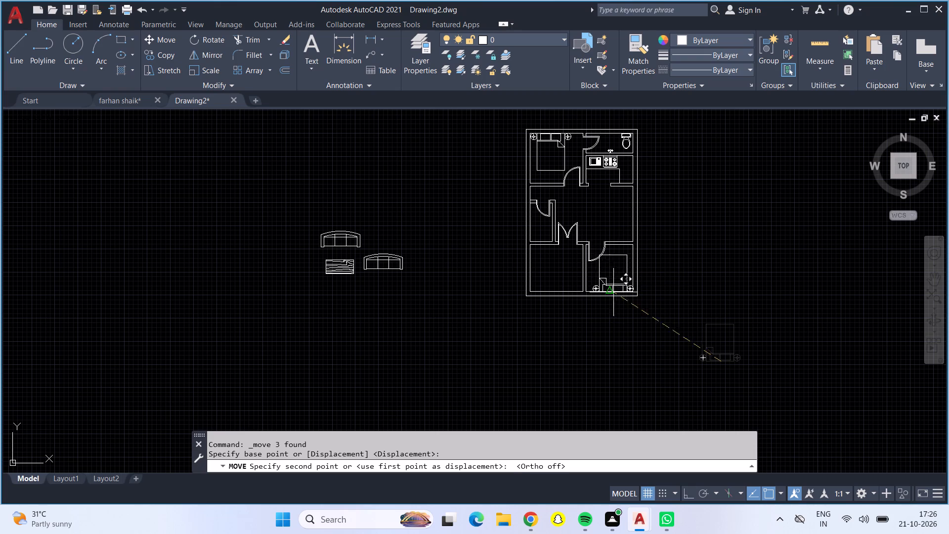
scroll(616, 270, "up", 4)
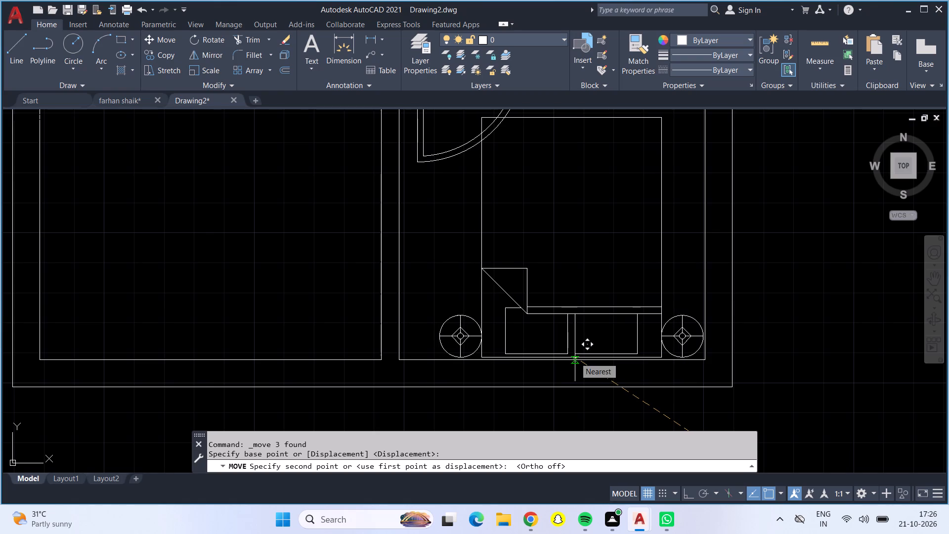
left_click(576, 357)
Copy the toilet from the upper-right bathroom into the small room at the plan's middle left, near its lower-left corner.
scroll(576, 357, "down", 3)
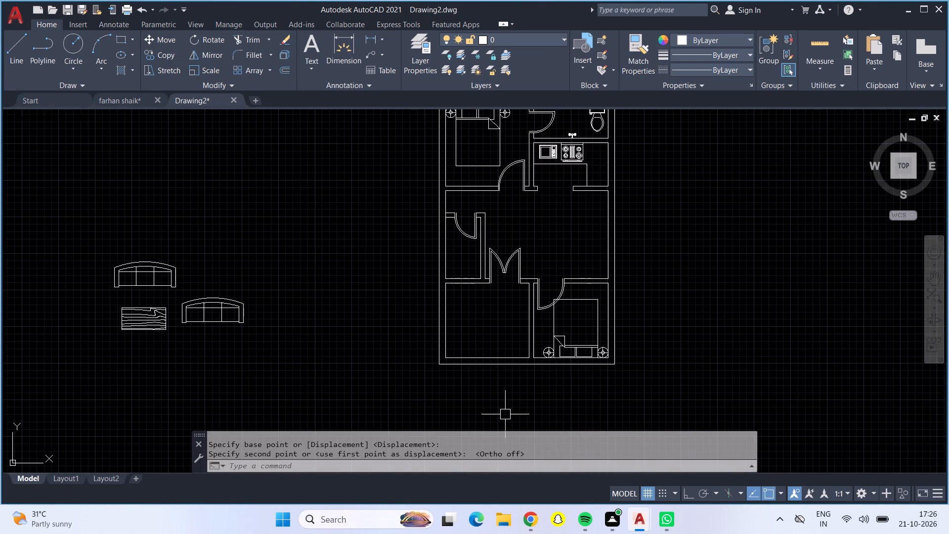
scroll(490, 295, "down", 1)
middle_click_drag(538, 246, 560, 256)
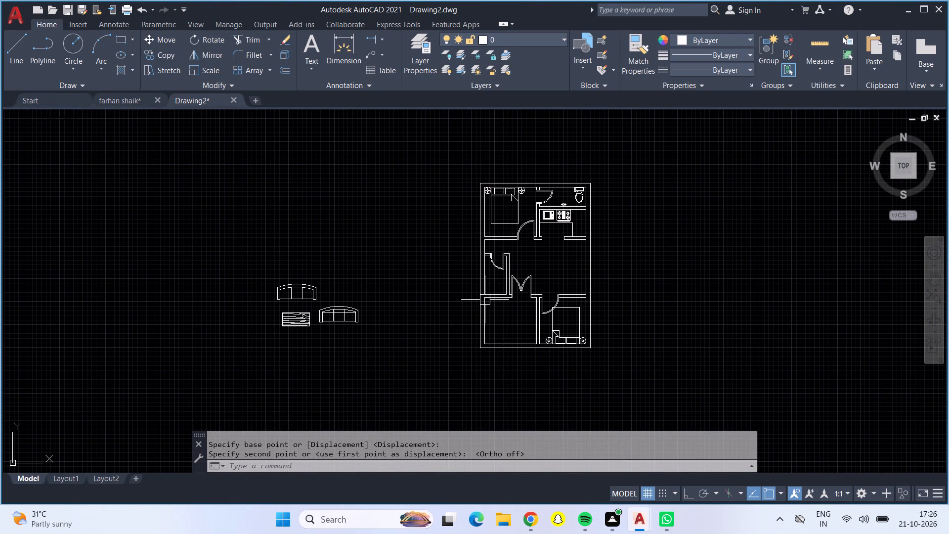
scroll(589, 189, "up", 3)
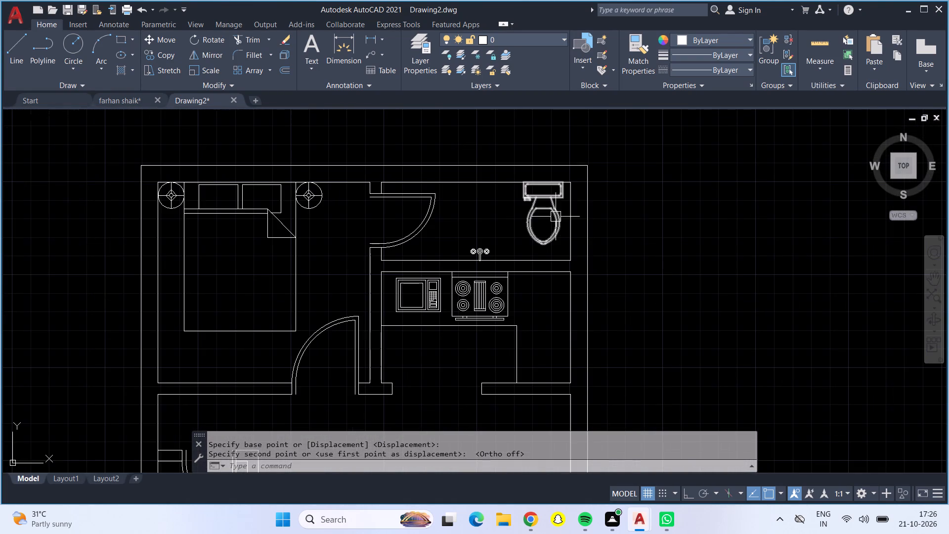
left_click(553, 217)
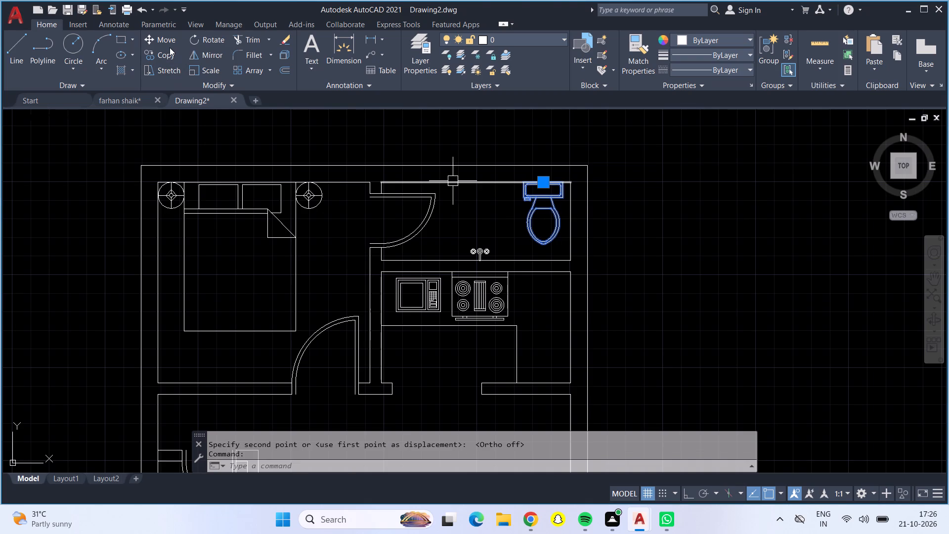
left_click(171, 55)
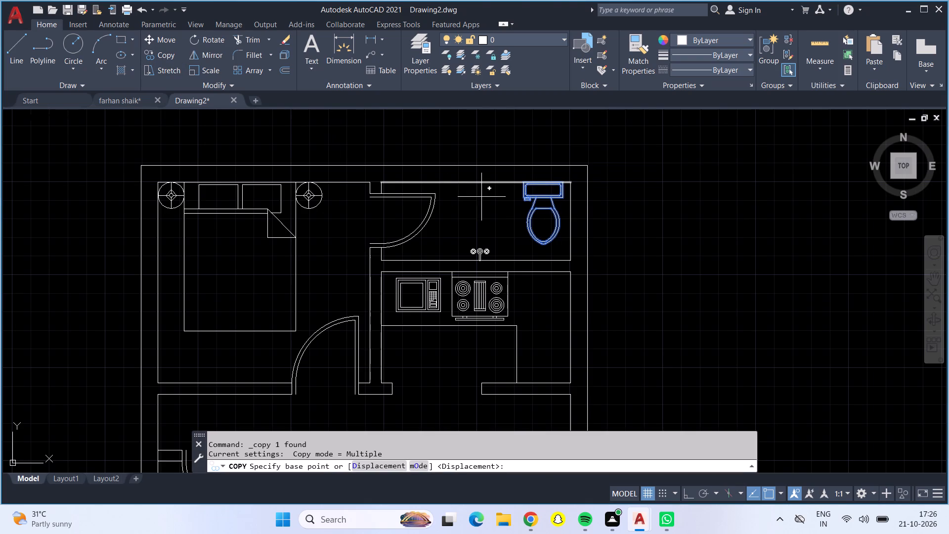
left_click(535, 197)
scroll(393, 330, "down", 3)
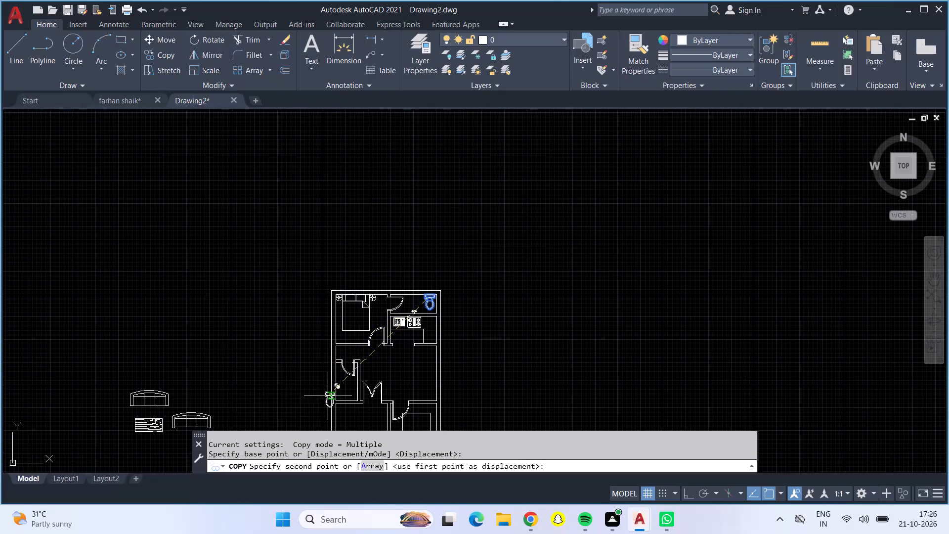
scroll(337, 390, "up", 5)
middle_click_drag(354, 377, 391, 252)
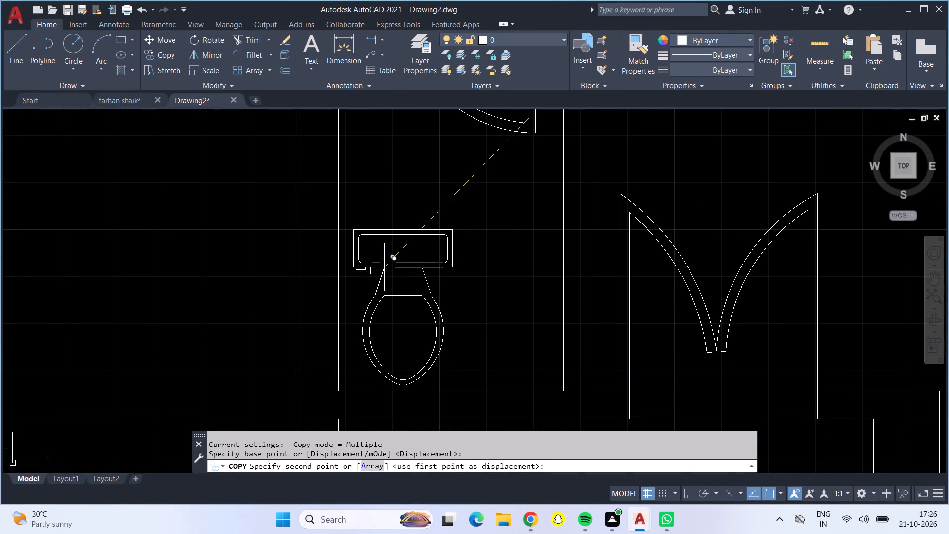
left_click(381, 264)
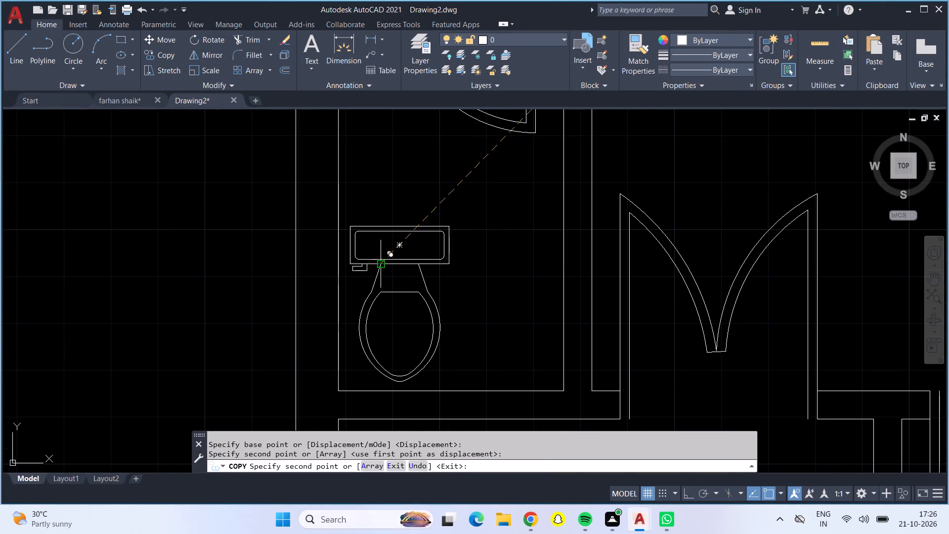
key("Return")
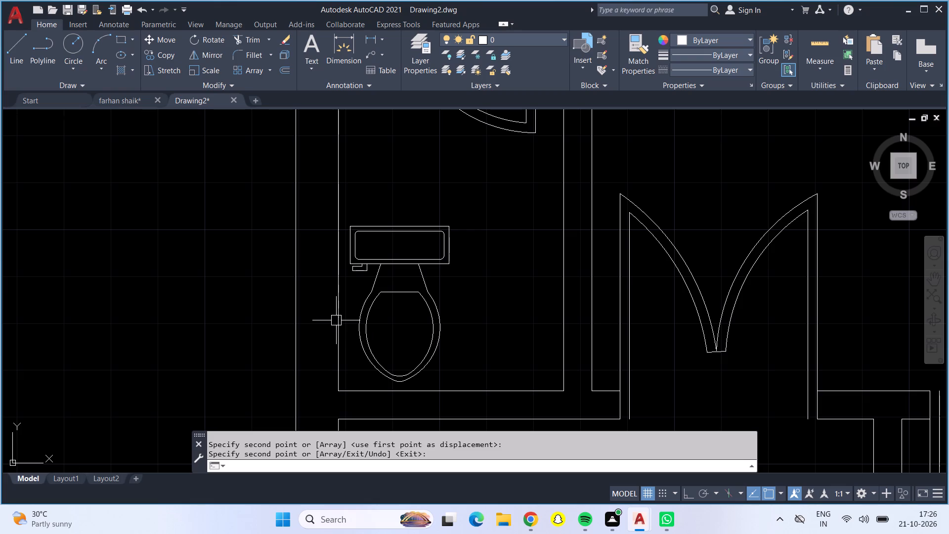
Rotate the copied toilet 90° counterclockwise about the bowl's bottom tip with Ortho on, so the tank faces left.
left_click(376, 269)
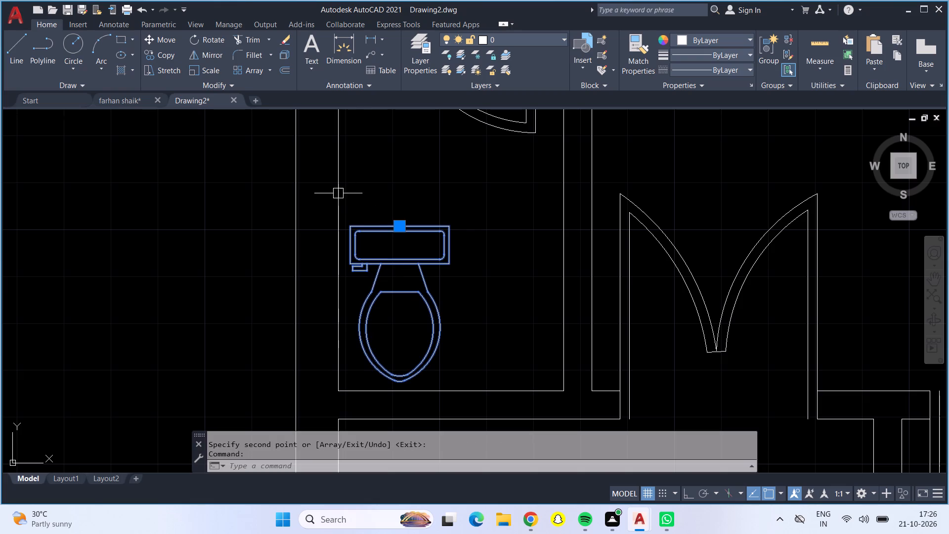
left_click(212, 44)
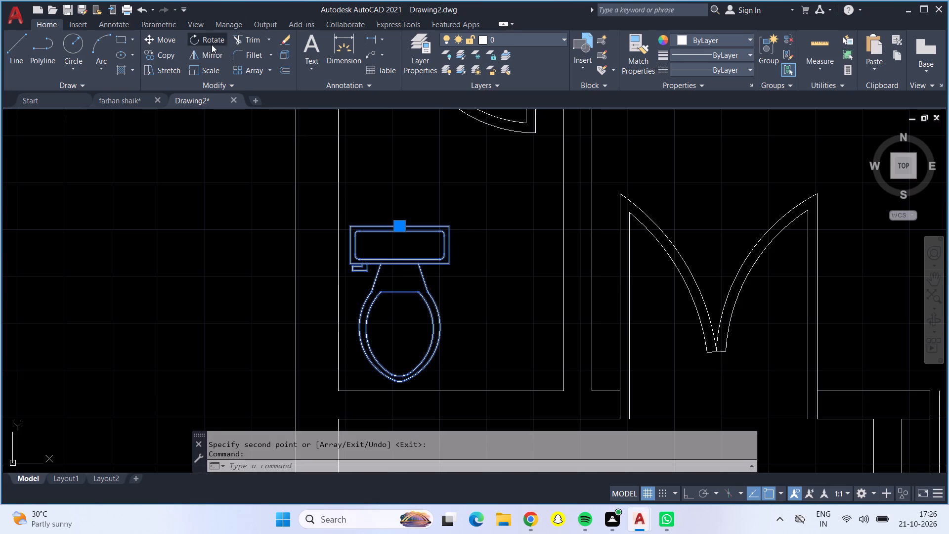
left_click(402, 380)
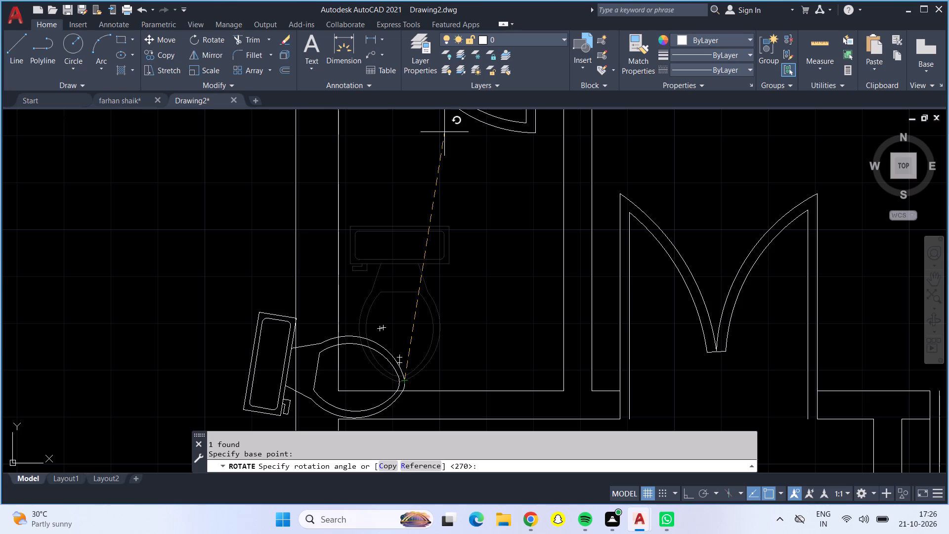
key("F8")
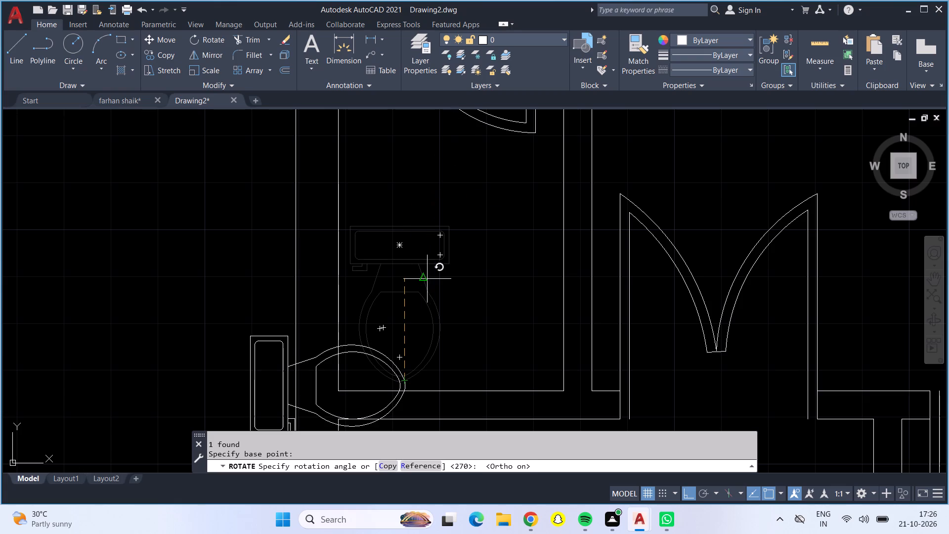
middle_click_drag(423, 279, 453, 132)
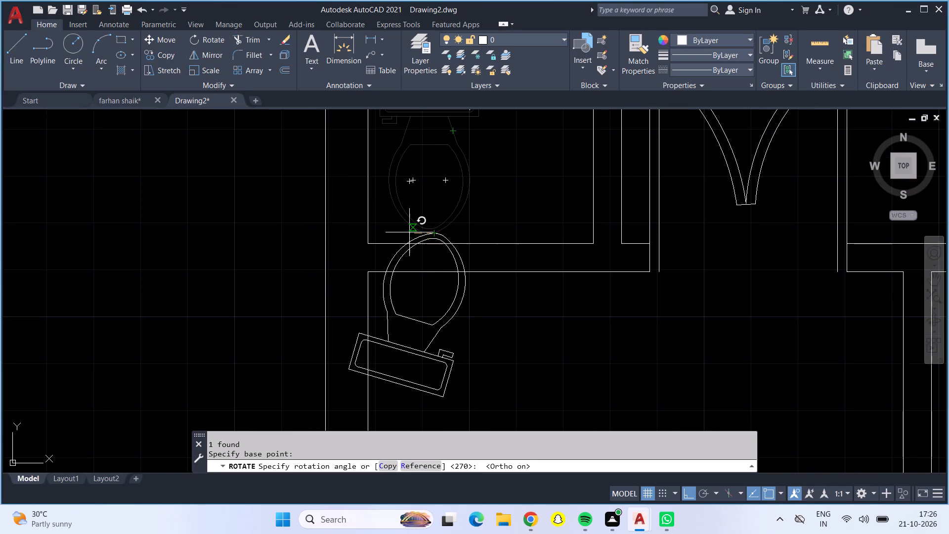
left_click(488, 153)
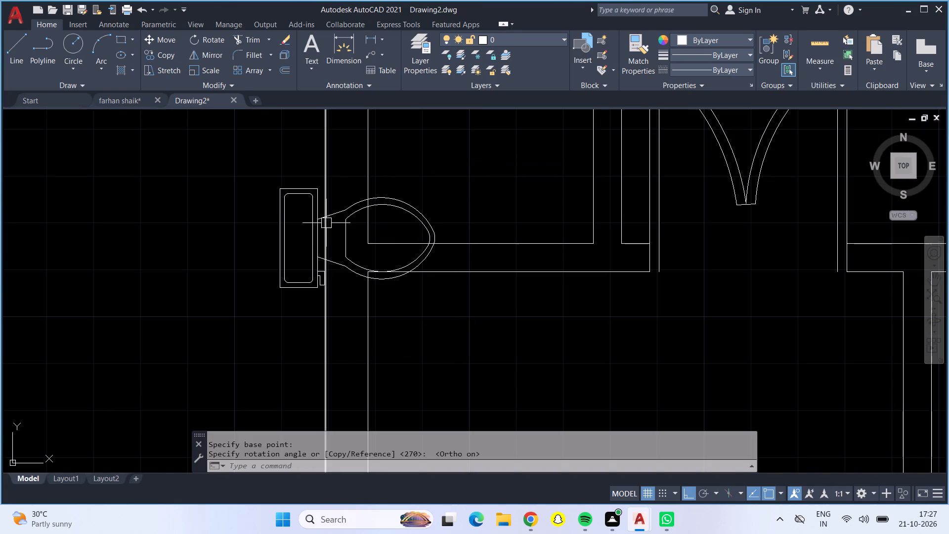
Move the rotated toilet by the midpoint of its tank's back edge onto the small room's left inner wall, with Ortho off.
left_click(277, 217)
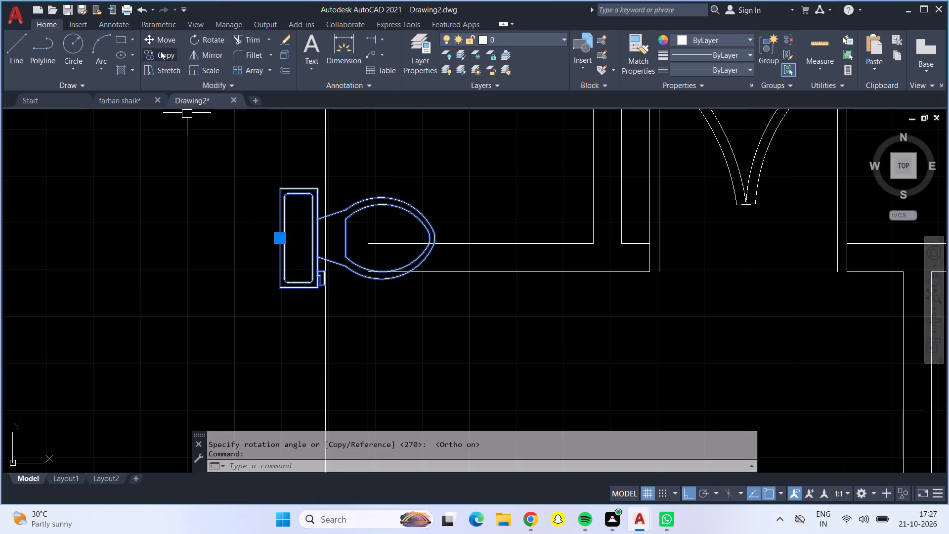
left_click(166, 36)
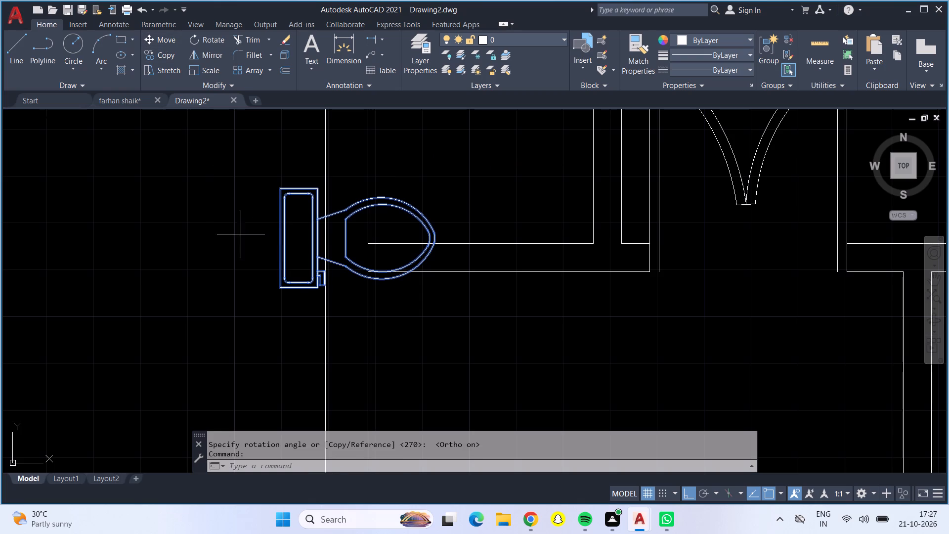
left_click(278, 237)
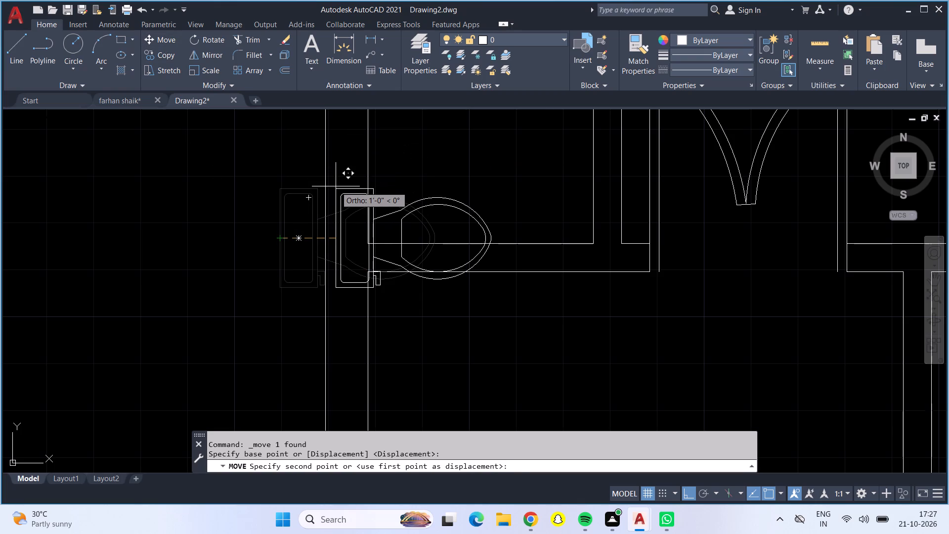
key("F8")
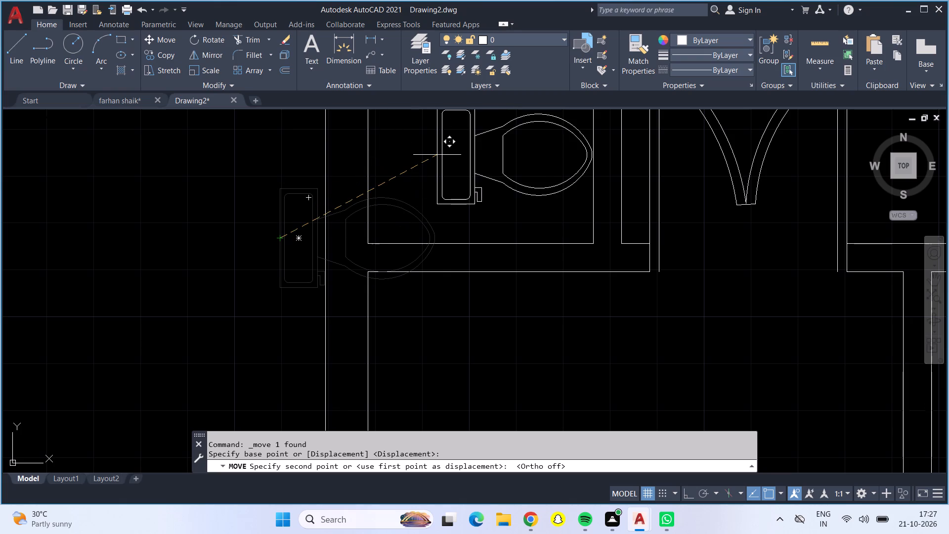
middle_click_drag(392, 177, 405, 300)
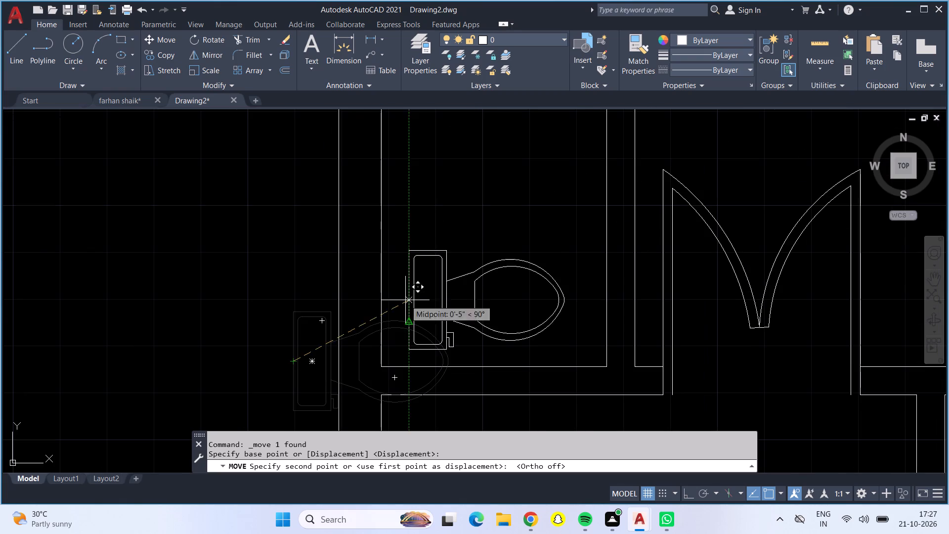
left_click(382, 282)
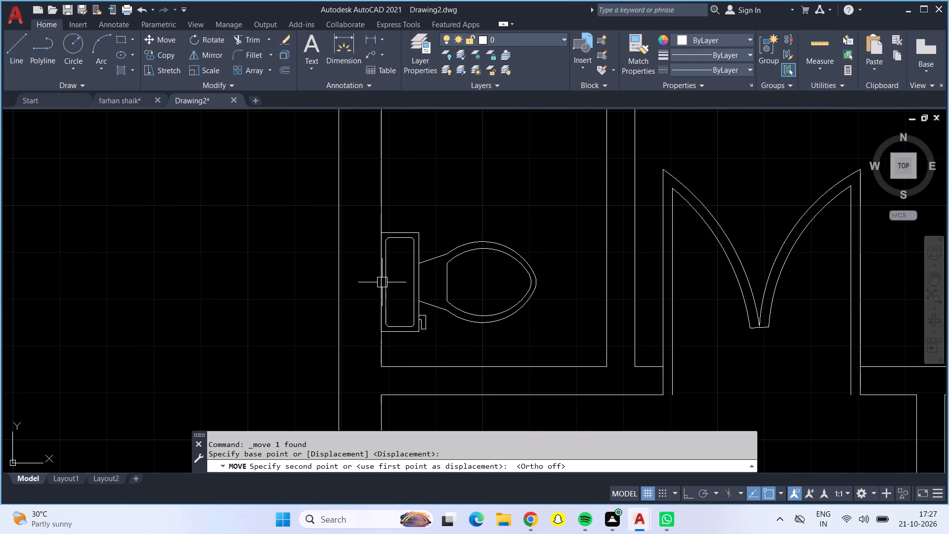
Move the bathroom faucet from the upper-right bathroom into the small middle-left room, above the toilet and near the right wall.
scroll(382, 282, "down", 3)
middle_click(404, 255)
middle_click(407, 264)
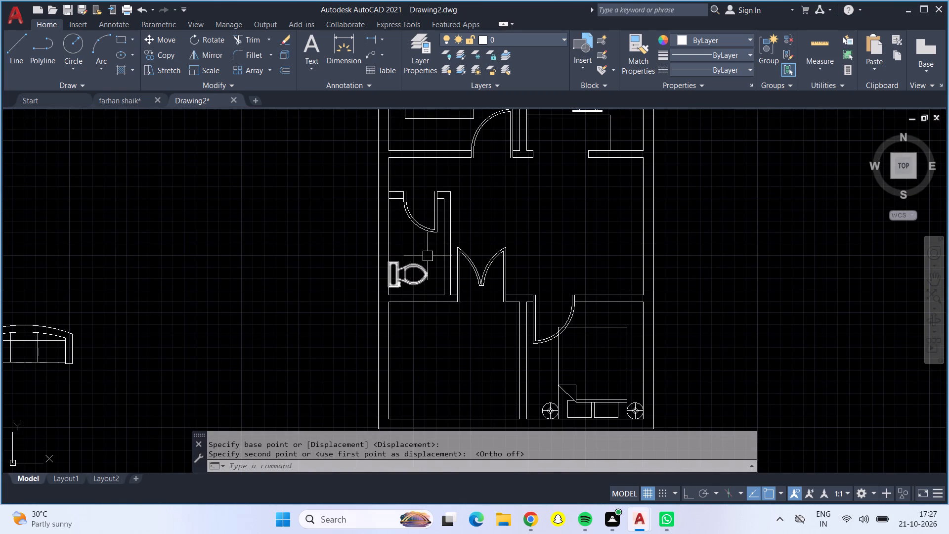
middle_click_drag(487, 212, 490, 279)
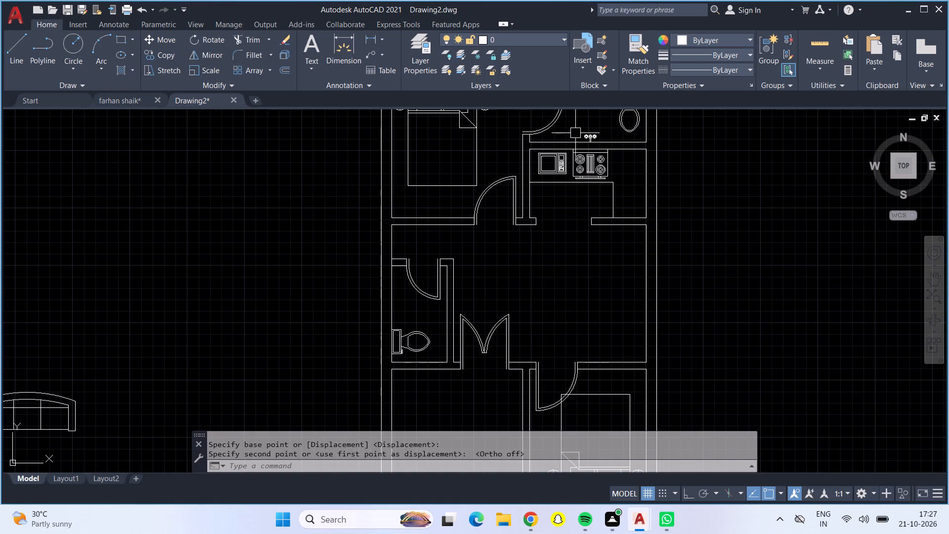
left_click(587, 133)
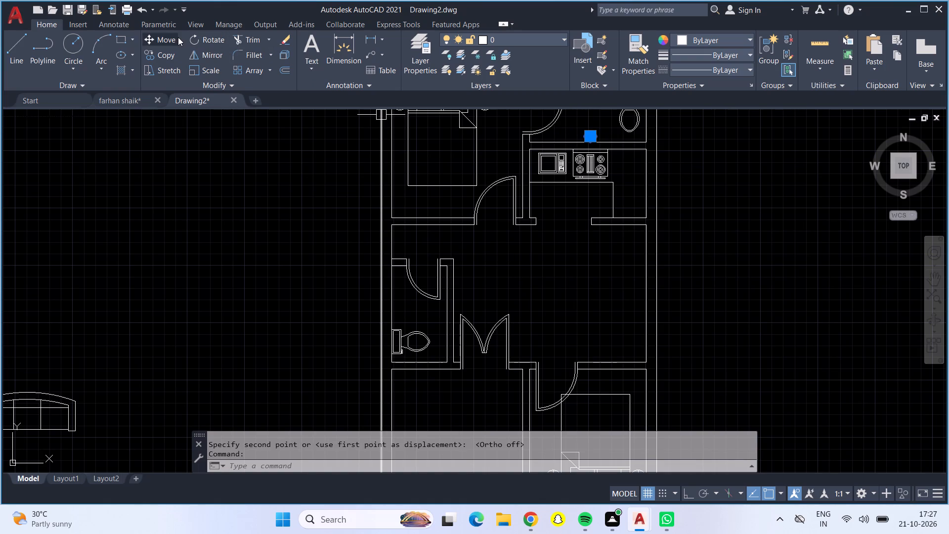
left_click(175, 37)
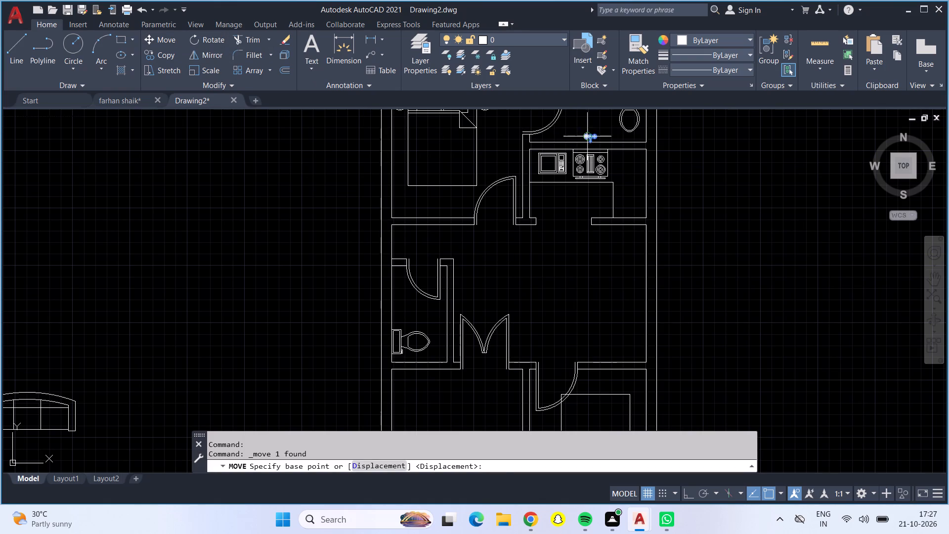
left_click(587, 135)
scroll(400, 311, "up", 3)
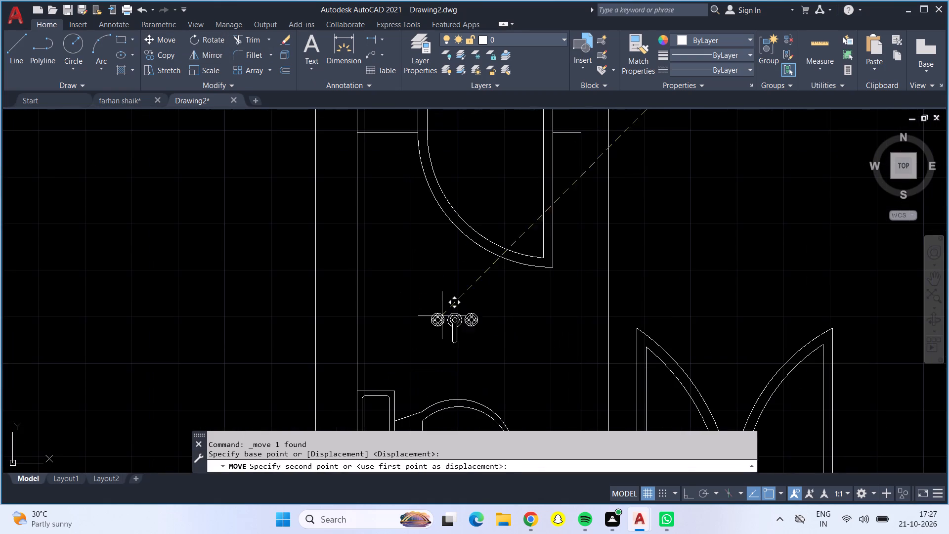
scroll(513, 325, "up", 1)
middle_click_drag(538, 327, 514, 269)
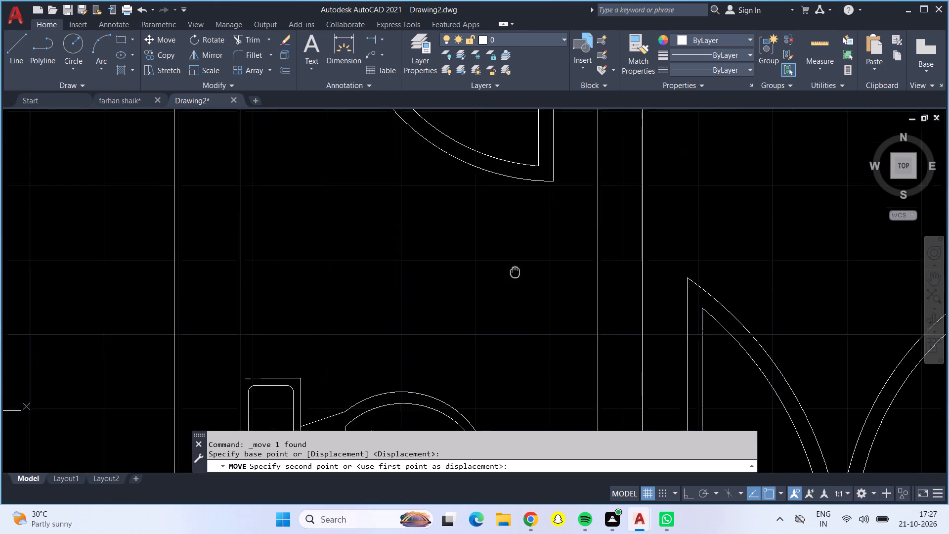
middle_click_drag(514, 269, 512, 264)
left_click(535, 267)
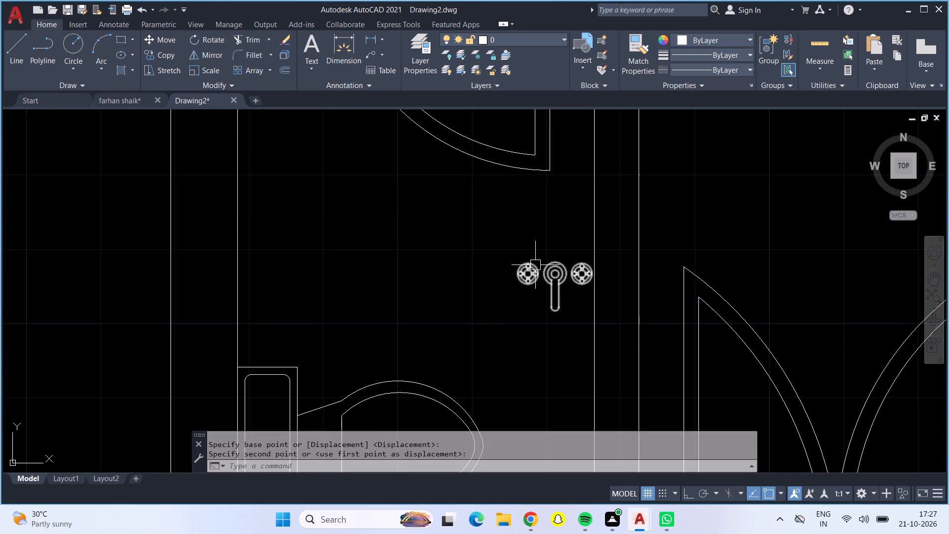
Rotate the faucet 90° counterclockwise about the tip of its spout, so the spout points right.
left_click(535, 266)
left_click(209, 35)
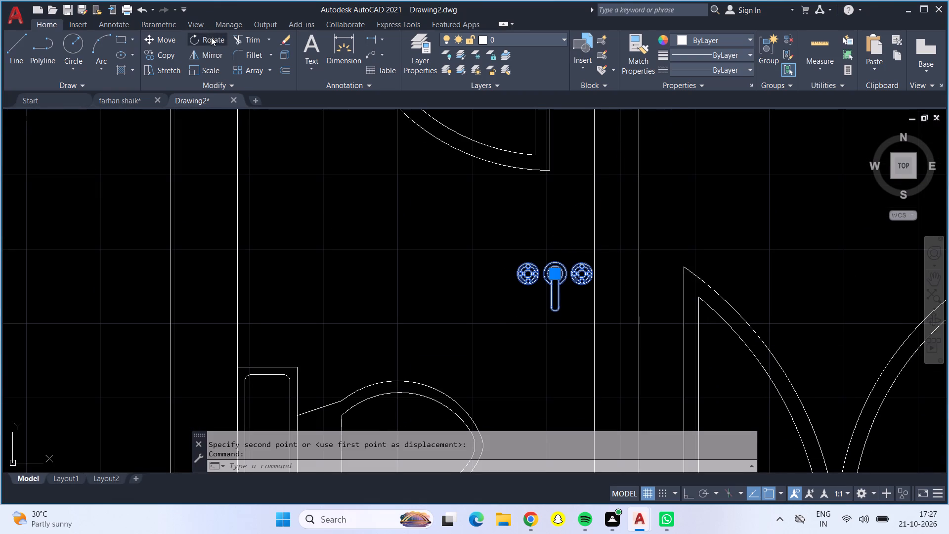
left_click(555, 311)
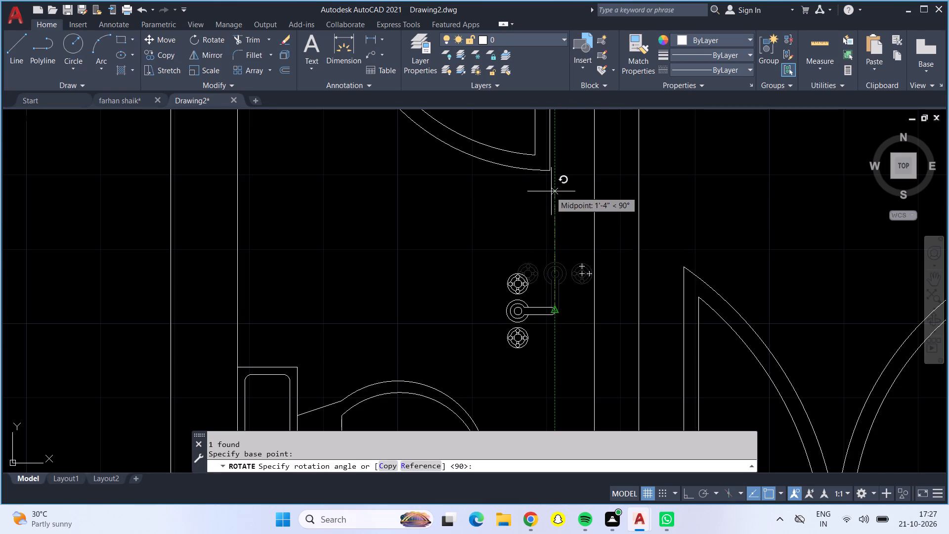
left_click(552, 188)
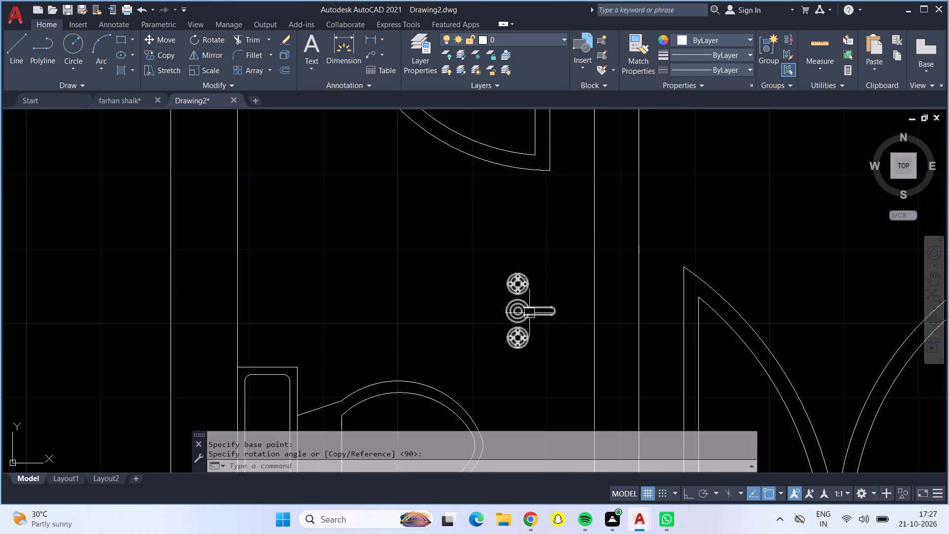
Move the faucet by its spout tip onto the small room's right inner wall, between the door and the toilet.
left_click(527, 311)
left_click(166, 36)
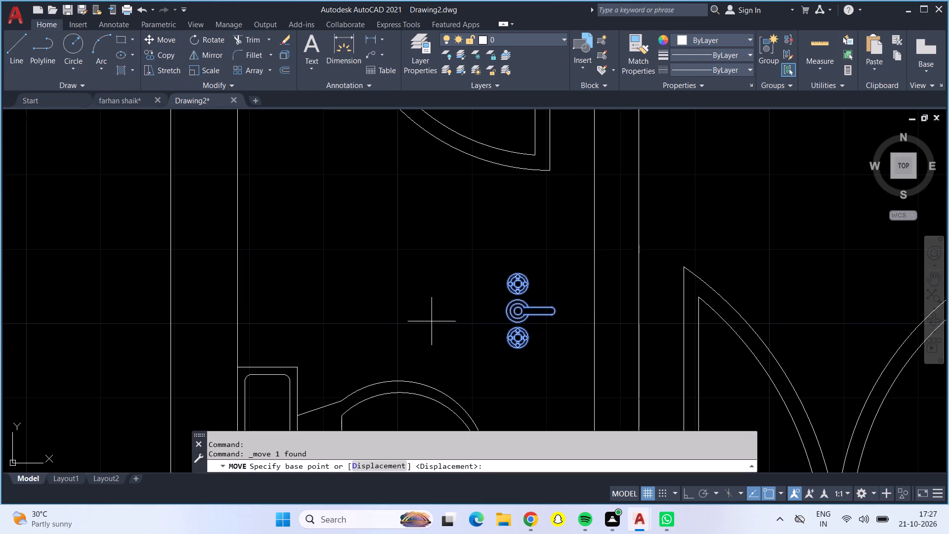
left_click(553, 312)
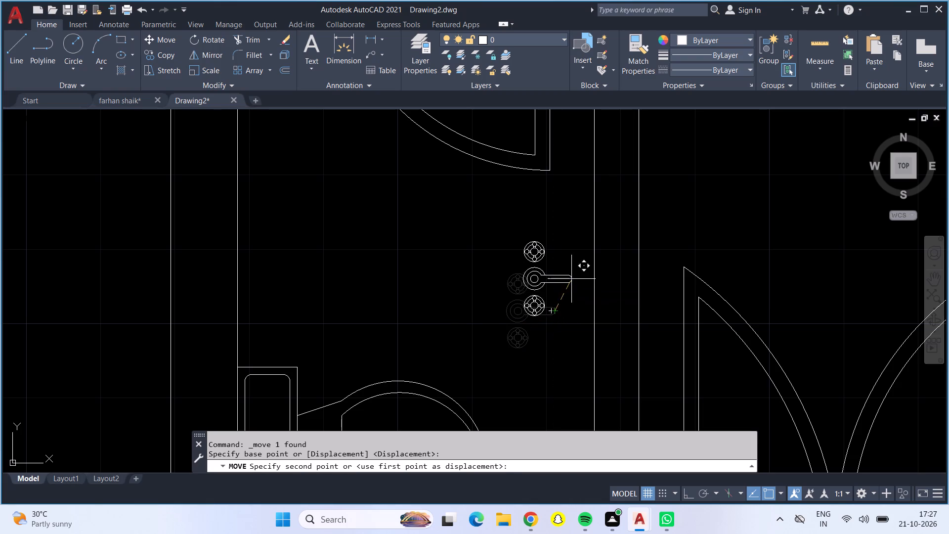
left_click(593, 276)
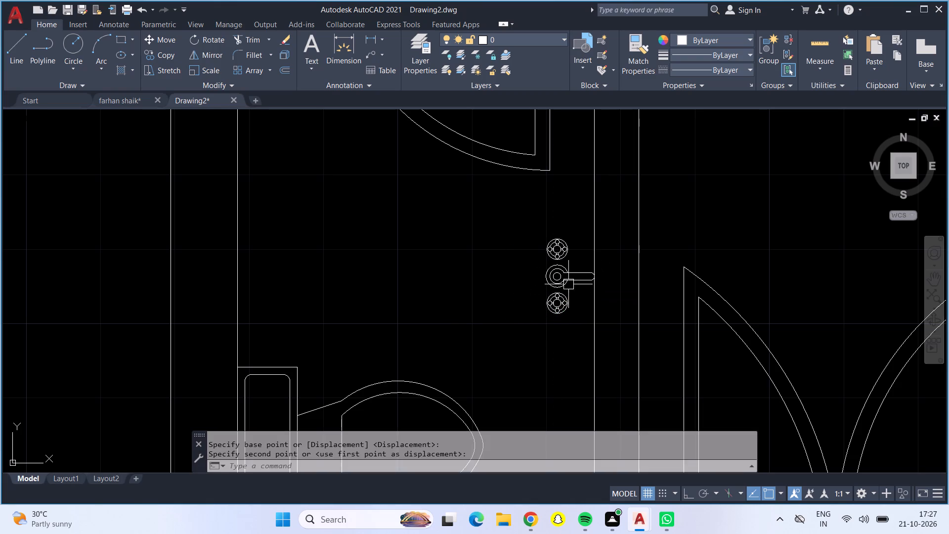
Insert the Sink - Oval top block from House Designer.dwg in DesignCenter into the empty space left of the plan, and close DesignCenter.
scroll(553, 290, "down", 4)
scroll(509, 238, "up", 1)
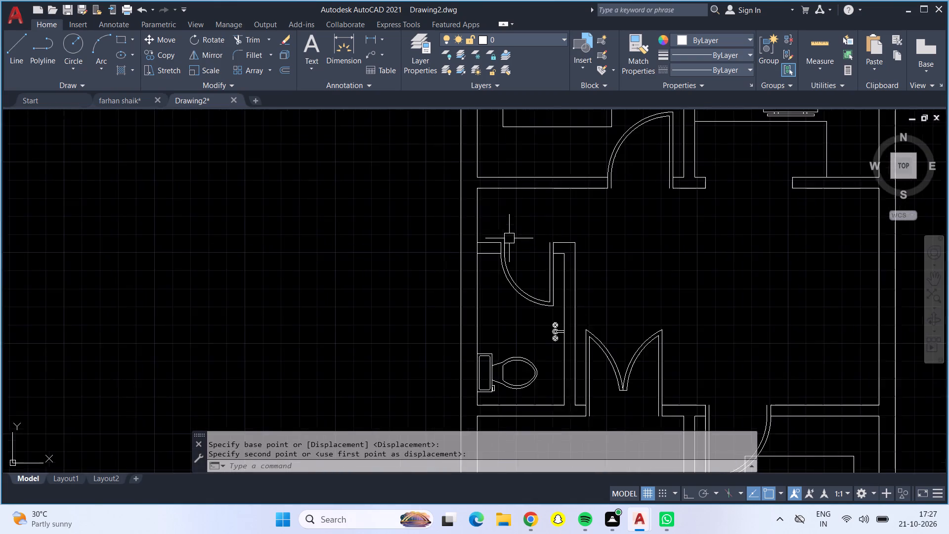
scroll(509, 238, "up", 2)
middle_click_drag(506, 223, 541, 299)
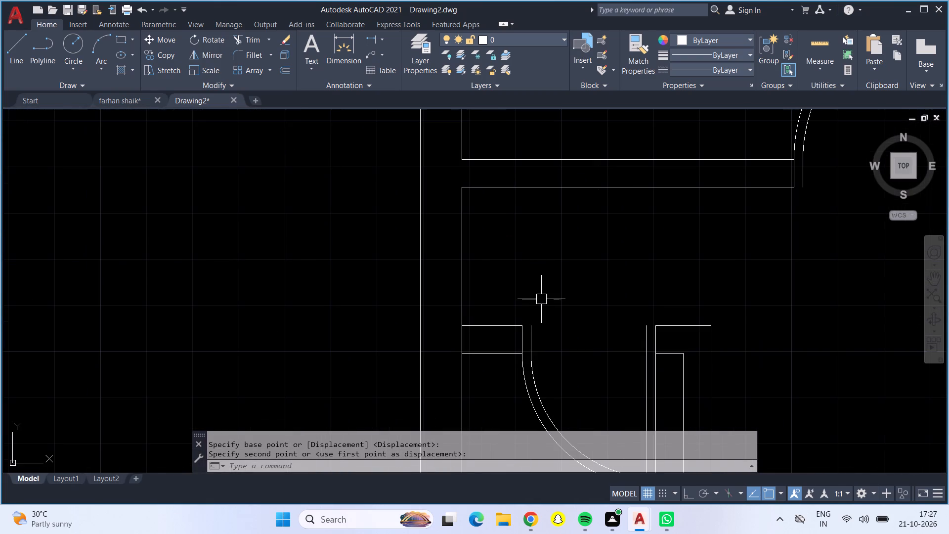
key("ctrl+2")
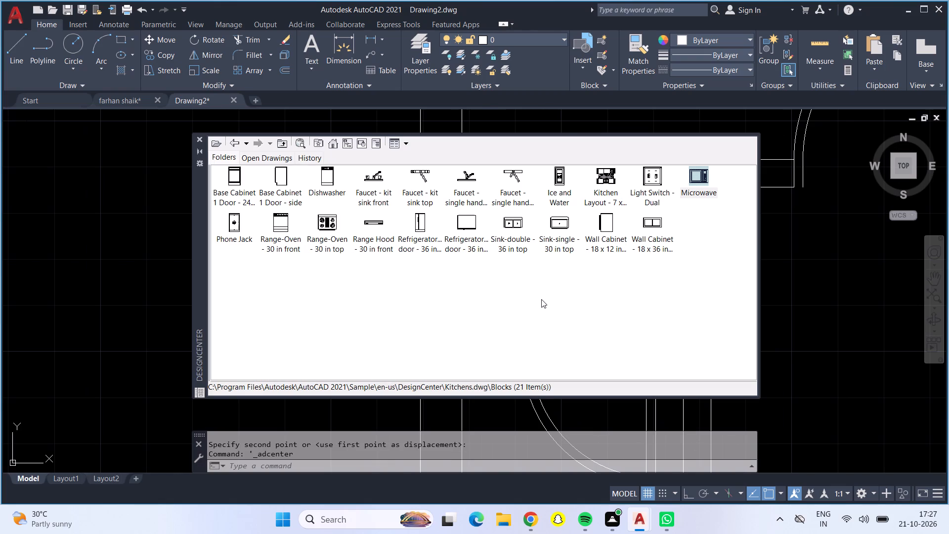
left_click(235, 141)
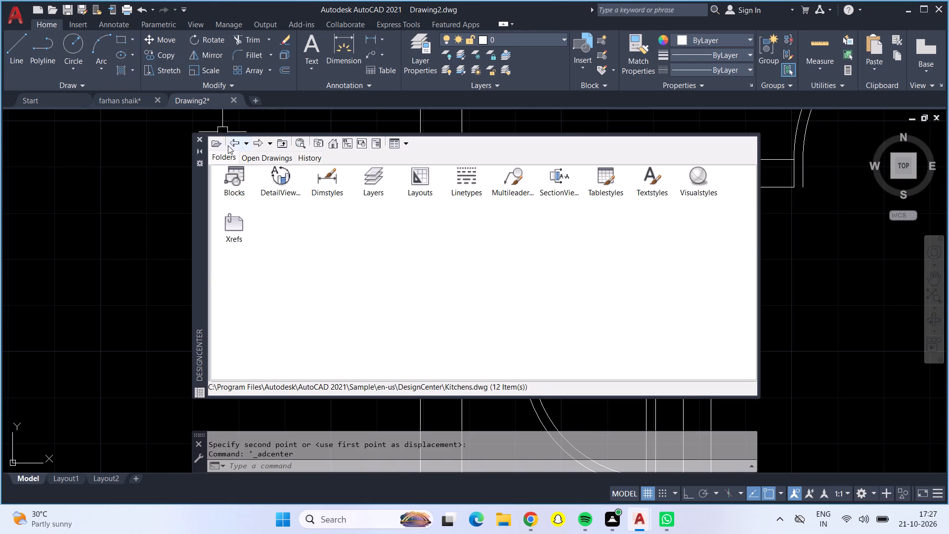
left_click(232, 143)
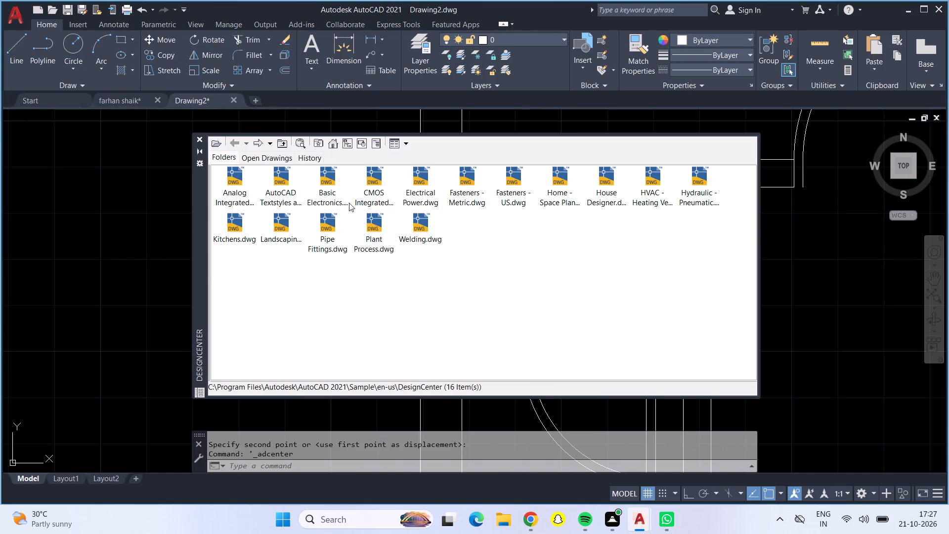
double_click(559, 181)
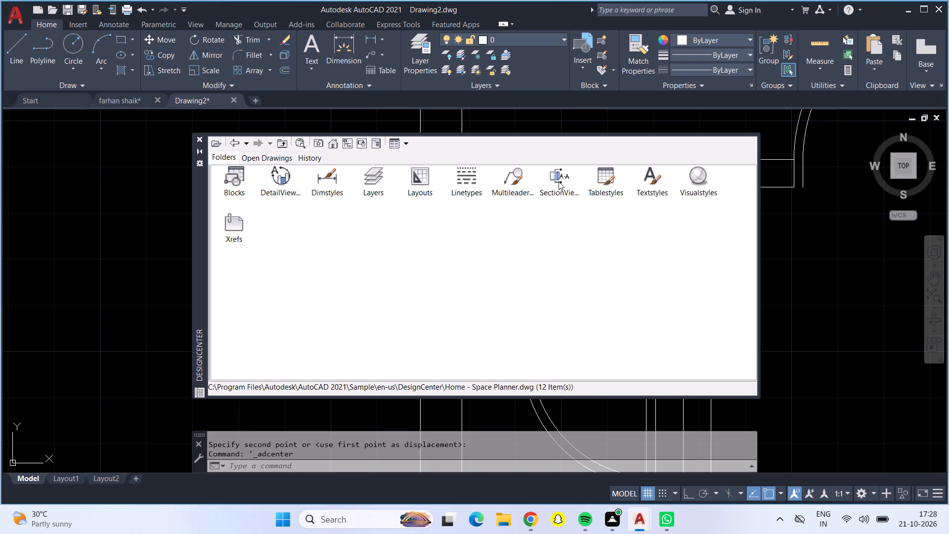
double_click(231, 182)
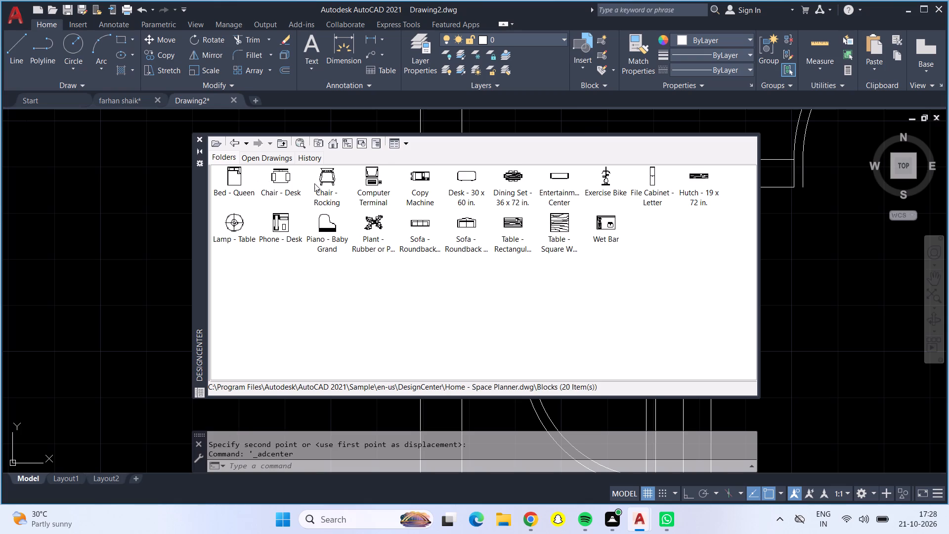
left_click(237, 142)
left_click(237, 142)
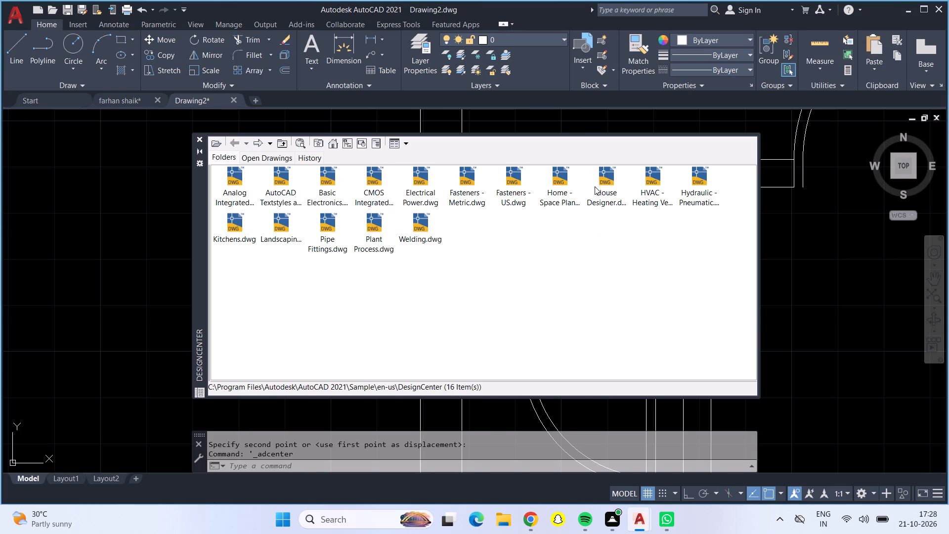
double_click(594, 177)
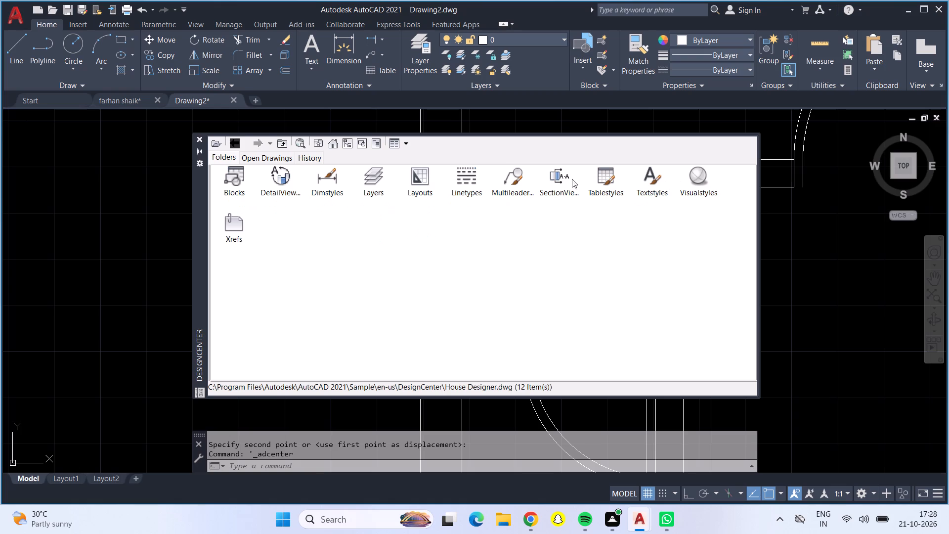
double_click(235, 187)
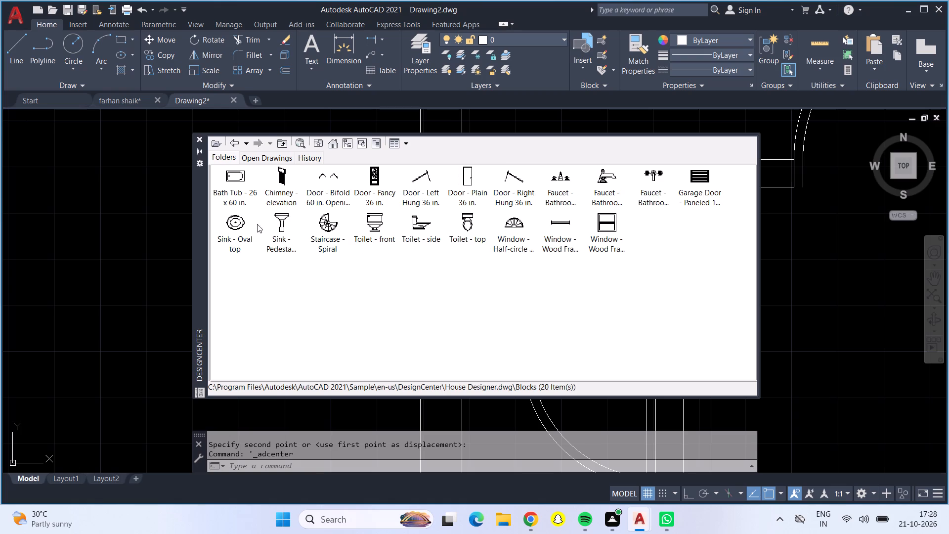
left_click_drag(235, 221, 129, 274)
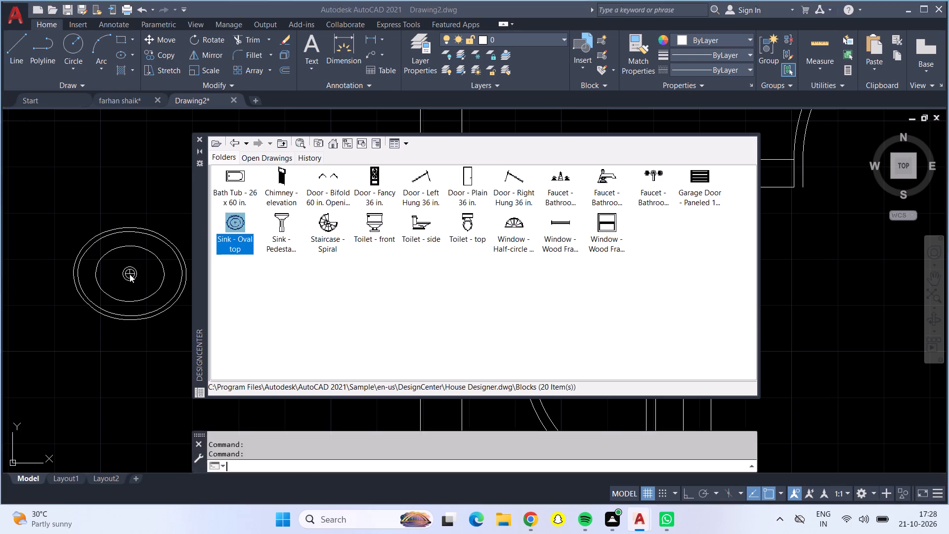
left_click(197, 137)
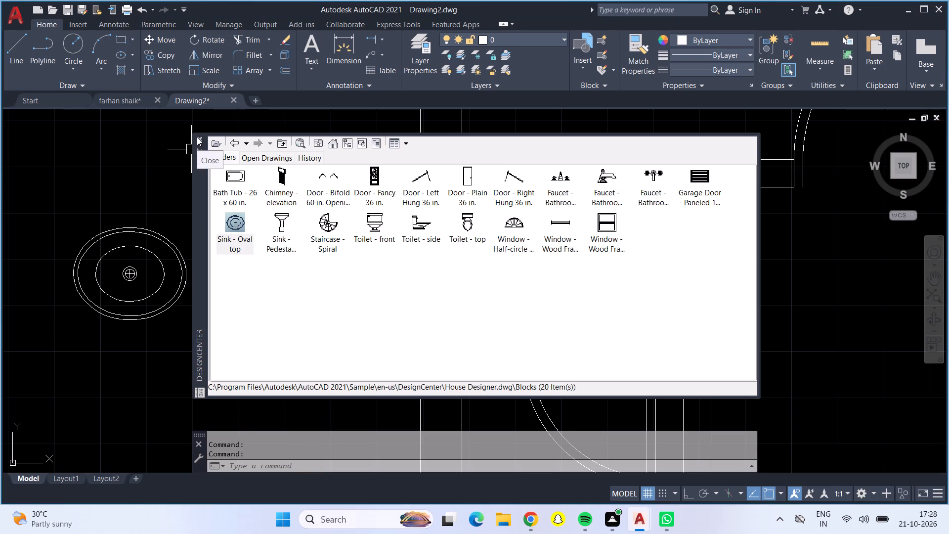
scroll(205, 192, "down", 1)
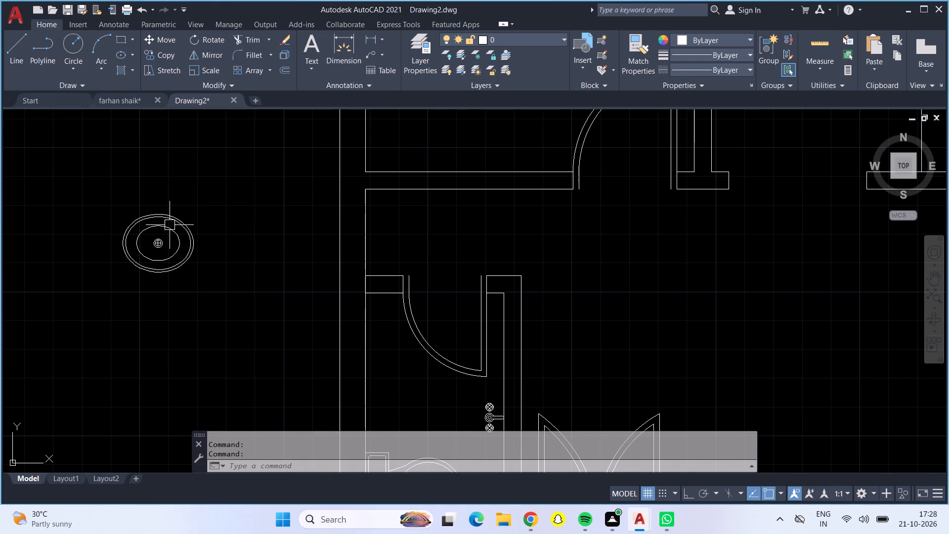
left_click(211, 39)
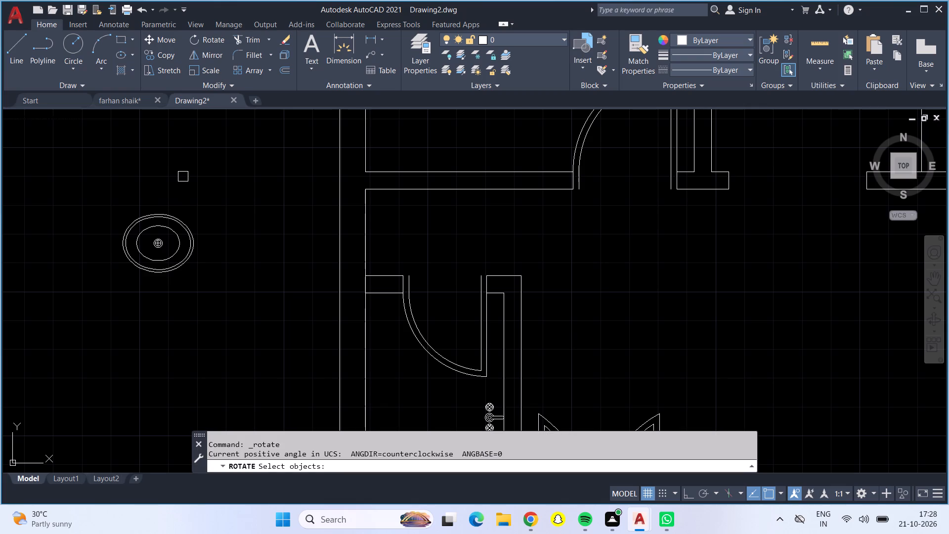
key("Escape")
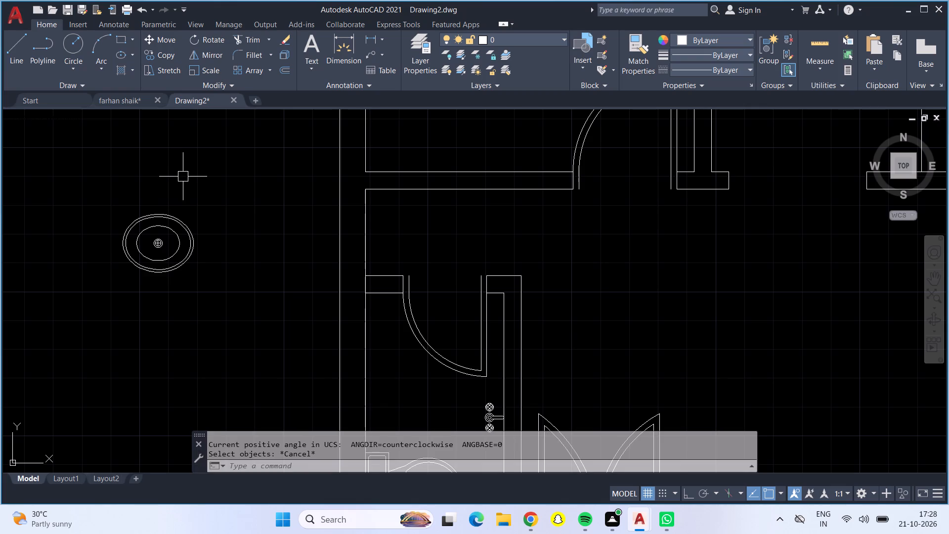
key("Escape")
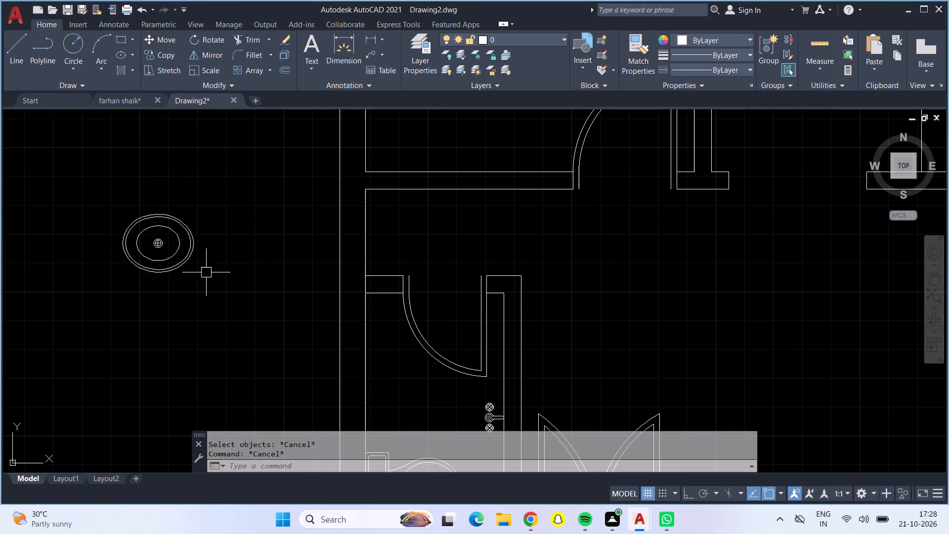
Rotate the oval sink 90° about the rightmost point of its rim, so its long axis runs vertically.
left_click(175, 239)
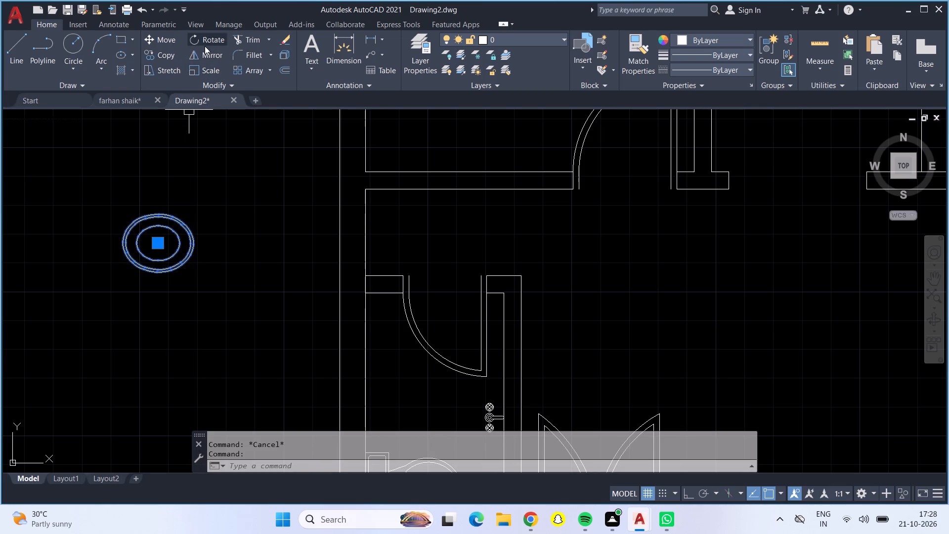
left_click(205, 46)
left_click(190, 242)
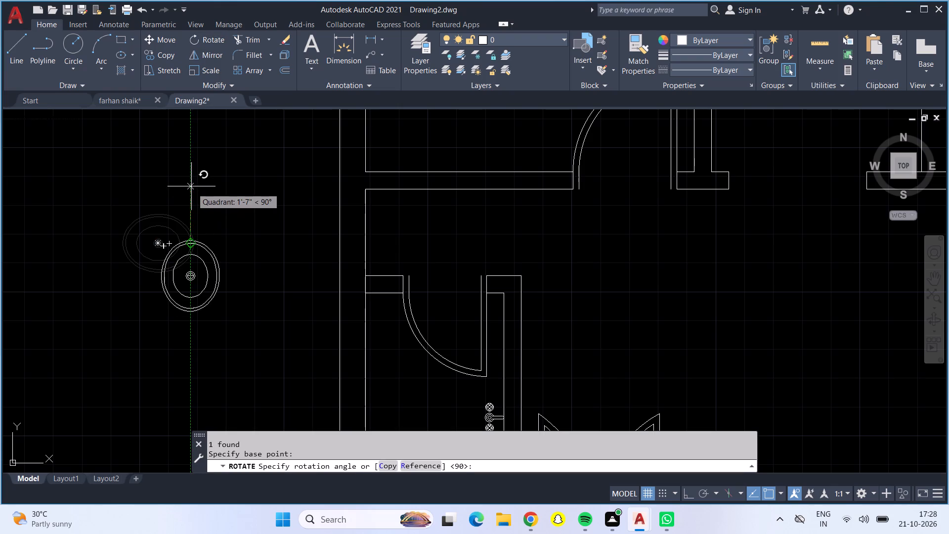
left_click(184, 176)
Move the oval sink against the left wall in the recess directly above the small middle-left bathroom's door.
left_click(187, 271)
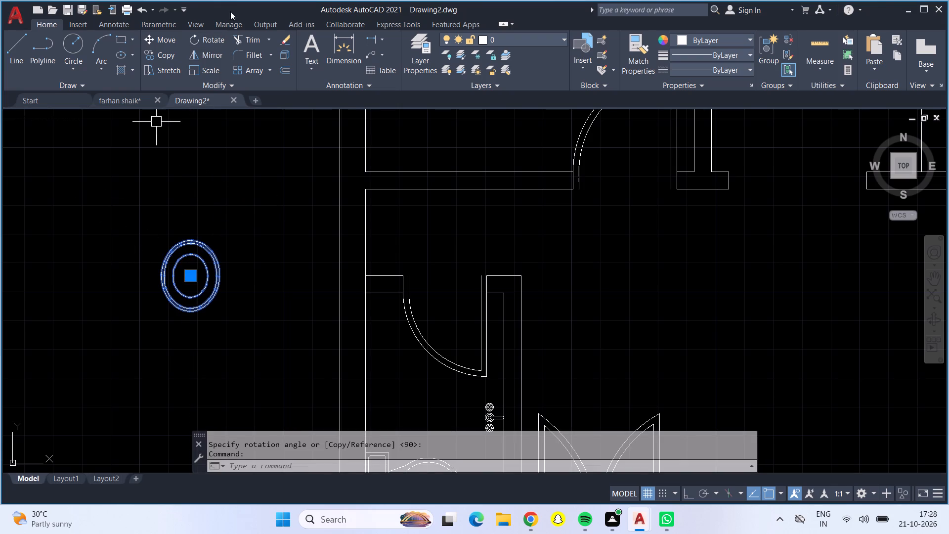
left_click(170, 40)
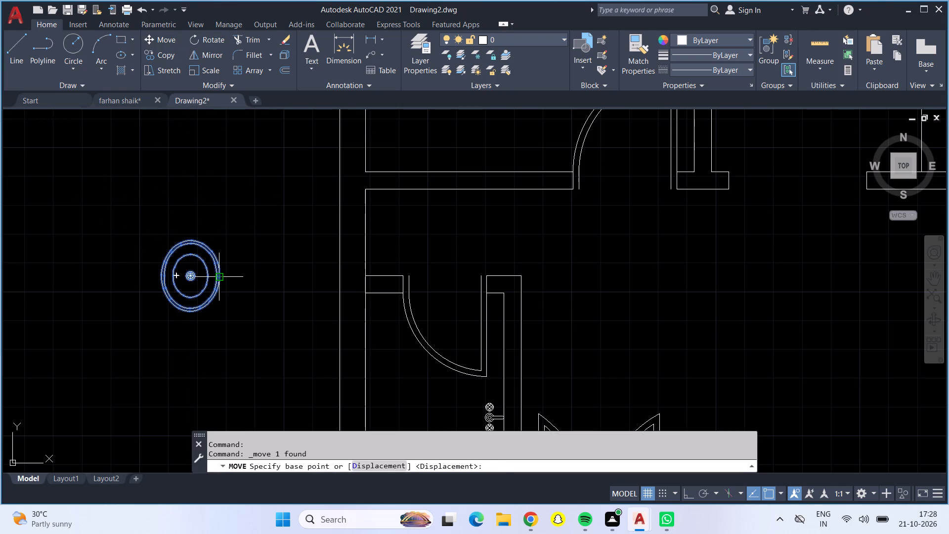
left_click(221, 277)
scroll(426, 239, "up", 2)
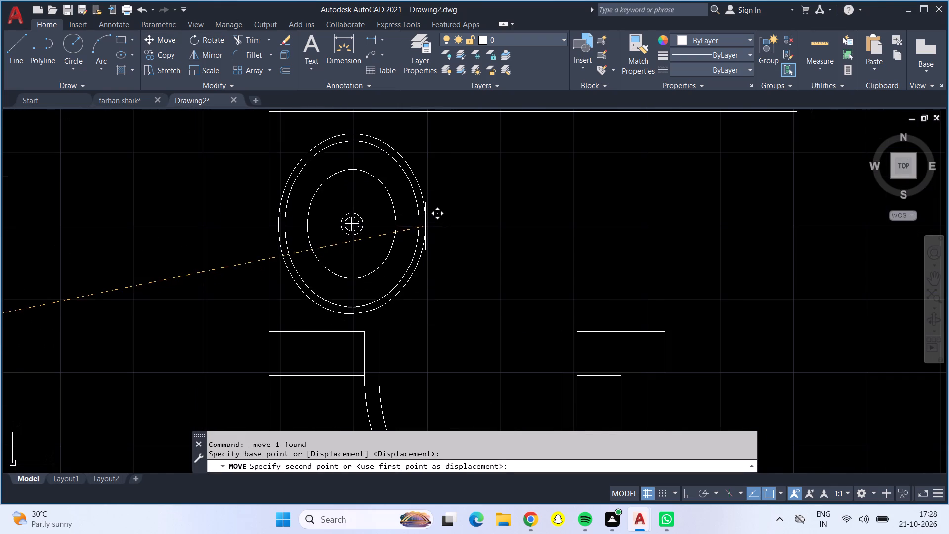
left_click(417, 221)
Look over the whole floor plan and its rooms, checking the furniture placement and the spaces still empty.
scroll(417, 221, "down", 5)
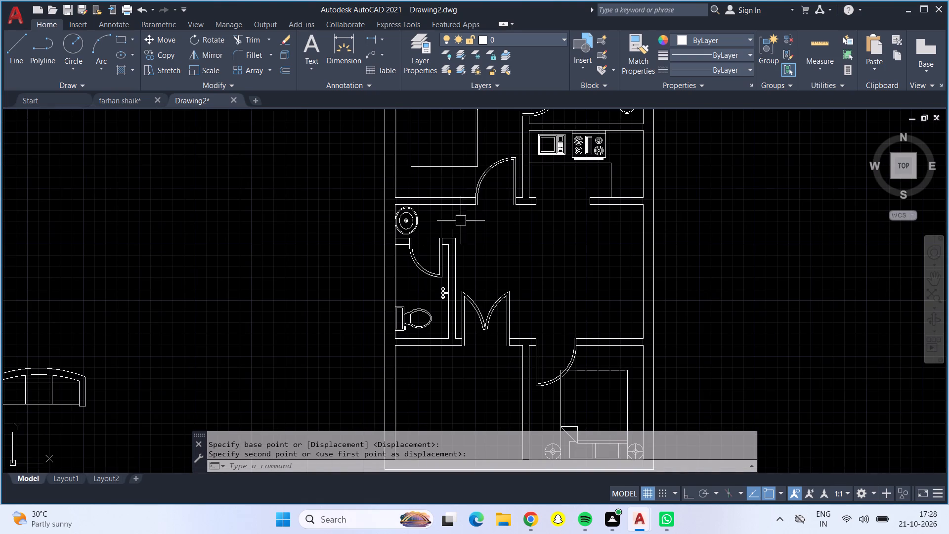
middle_click_drag(514, 241, 491, 317)
scroll(490, 317, "down", 1)
middle_click_drag(489, 315, 484, 309)
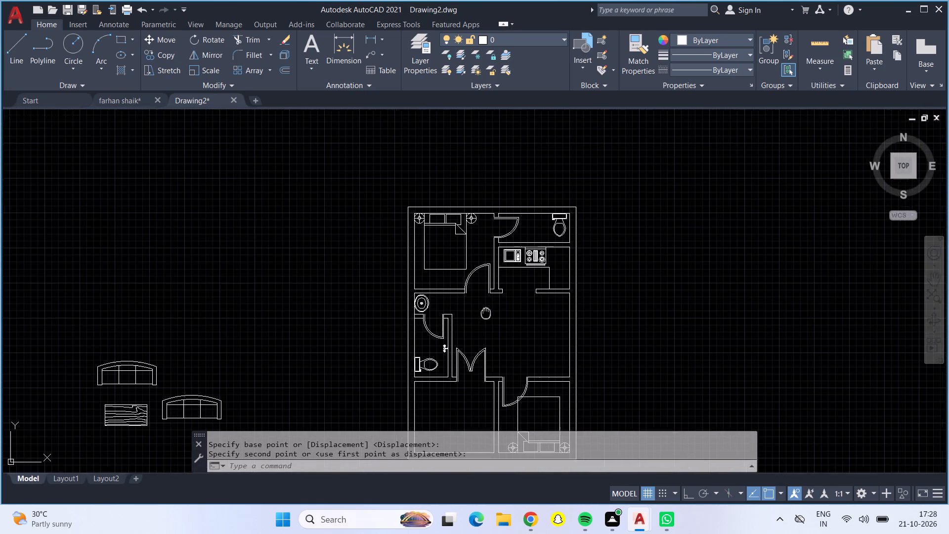
middle_click_drag(484, 309, 472, 263)
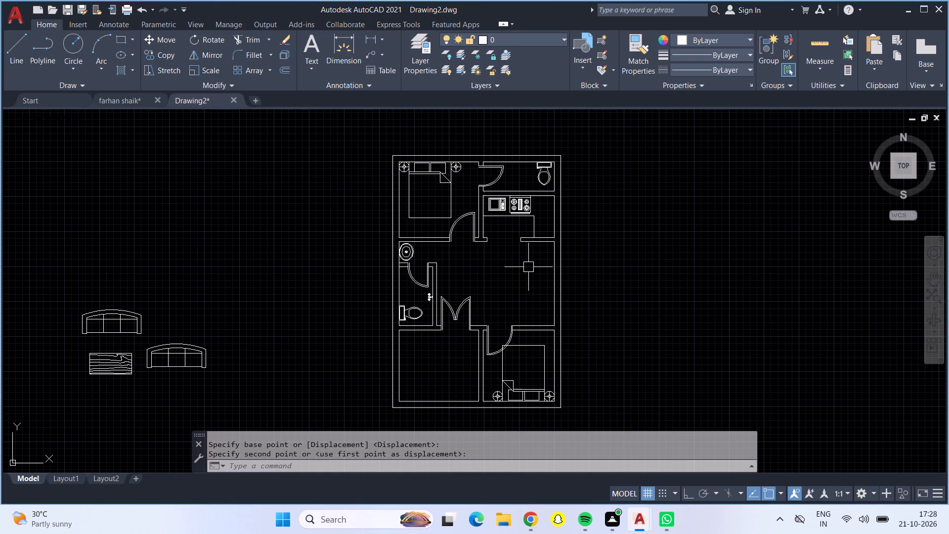
scroll(530, 267, "up", 2)
scroll(535, 252, "down", 1)
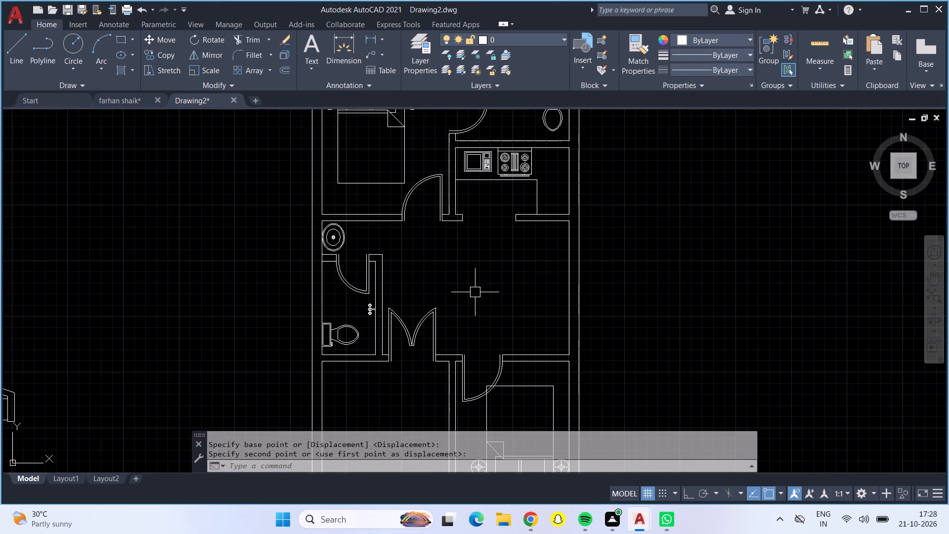
scroll(357, 313, "down", 1)
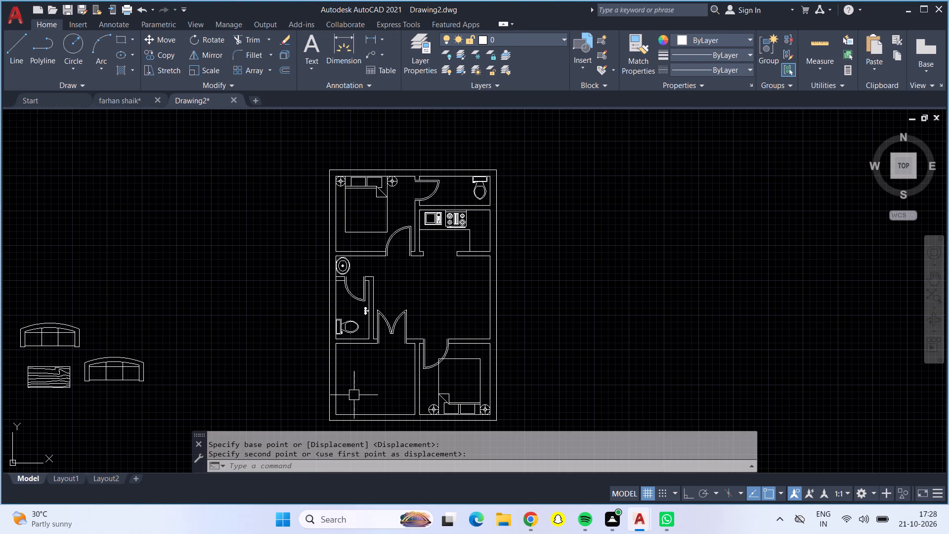
Offset the left, bottom and top wall lines of the empty lower-left room 3' inward.
scroll(354, 394, "up", 2)
scroll(356, 389, "down", 1)
middle_click_drag(356, 389, 356, 310)
scroll(356, 310, "up", 1)
key("Escape")
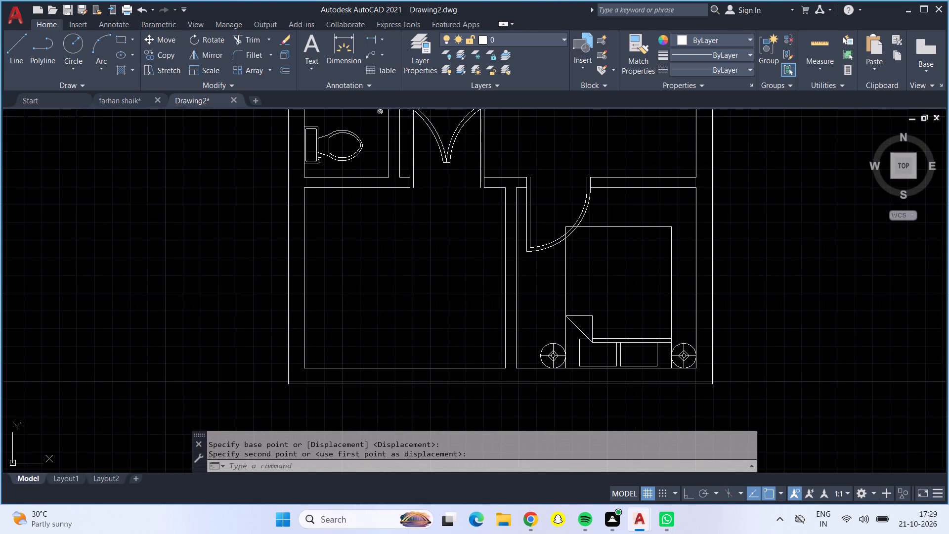
key("o")
key("Return")
type("3'")
key("Return")
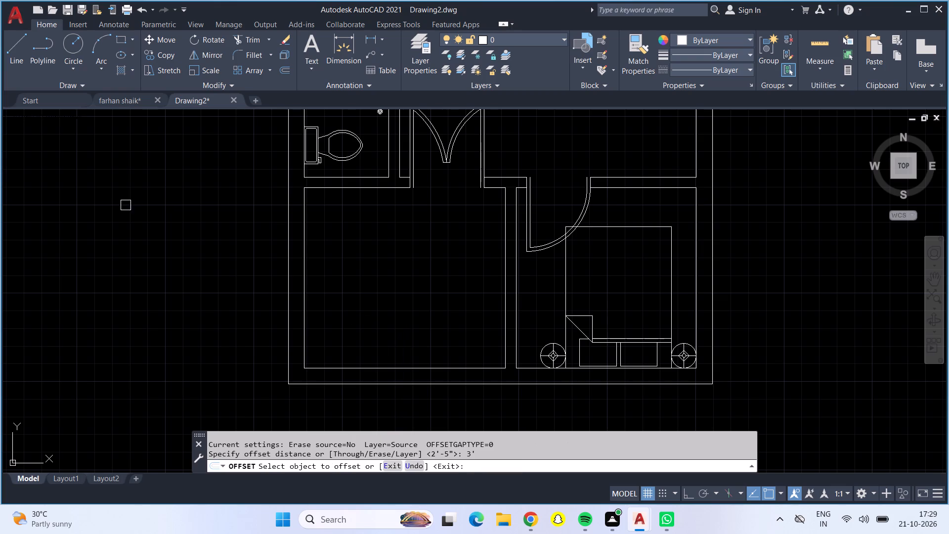
left_click(306, 297)
left_click(385, 303)
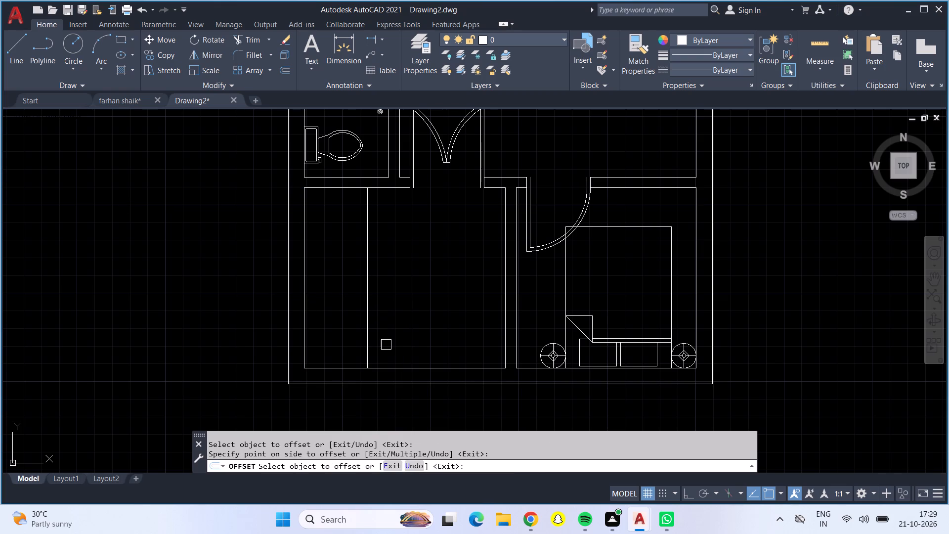
left_click(391, 369)
left_click(396, 276)
left_click(386, 187)
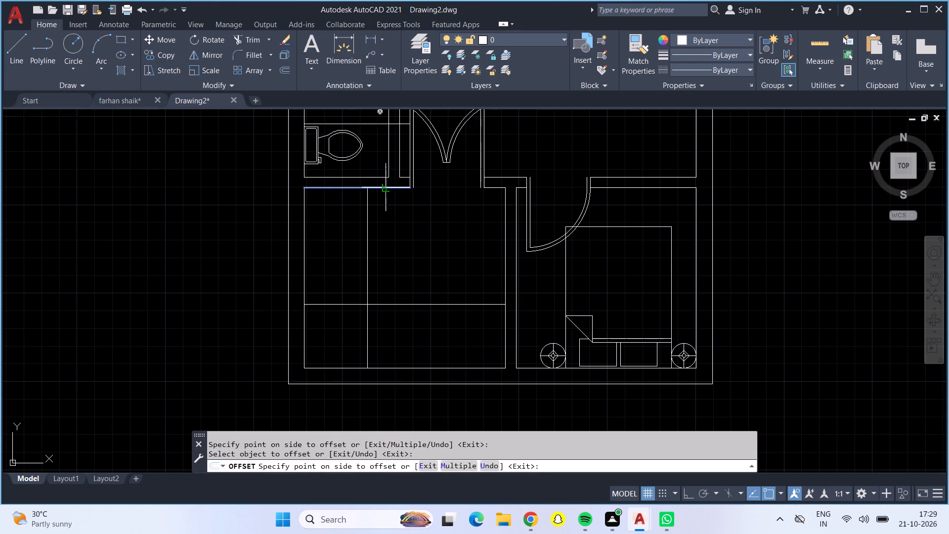
left_click(397, 240)
key("Return")
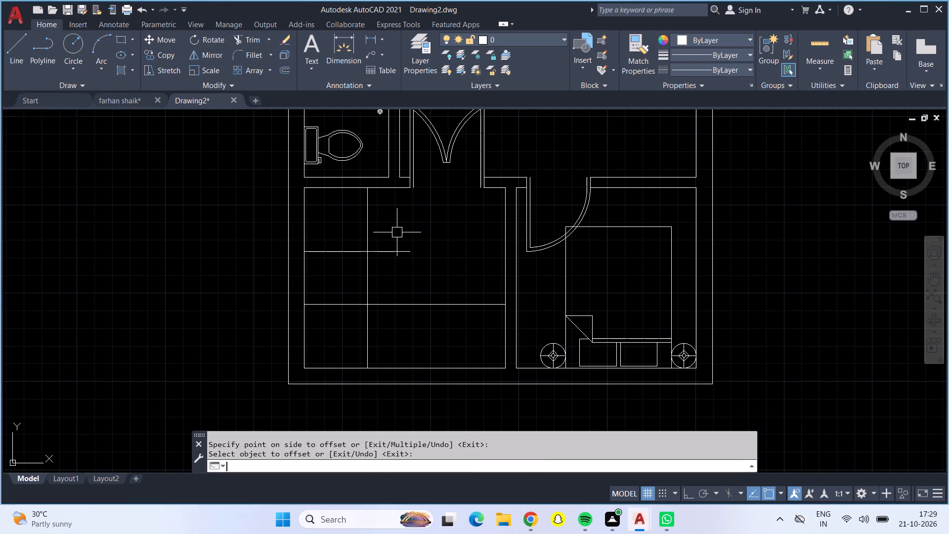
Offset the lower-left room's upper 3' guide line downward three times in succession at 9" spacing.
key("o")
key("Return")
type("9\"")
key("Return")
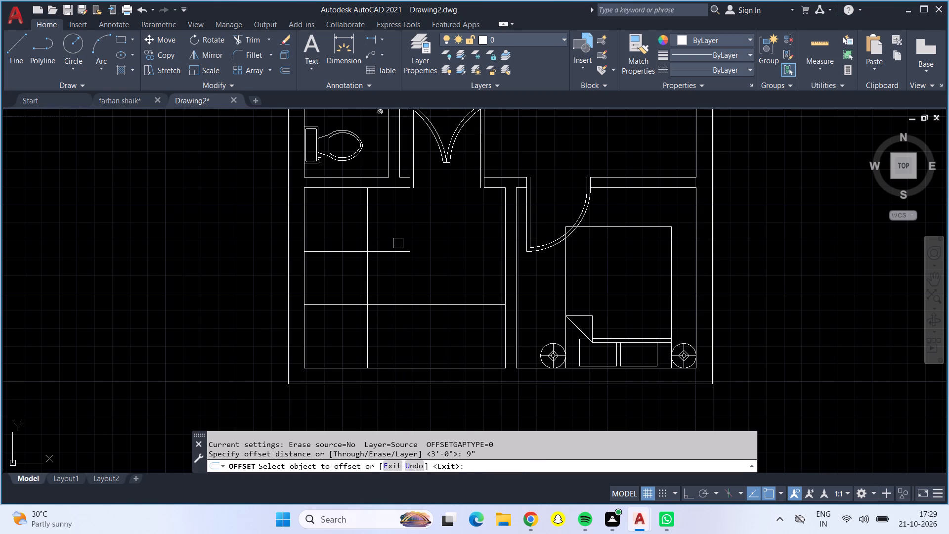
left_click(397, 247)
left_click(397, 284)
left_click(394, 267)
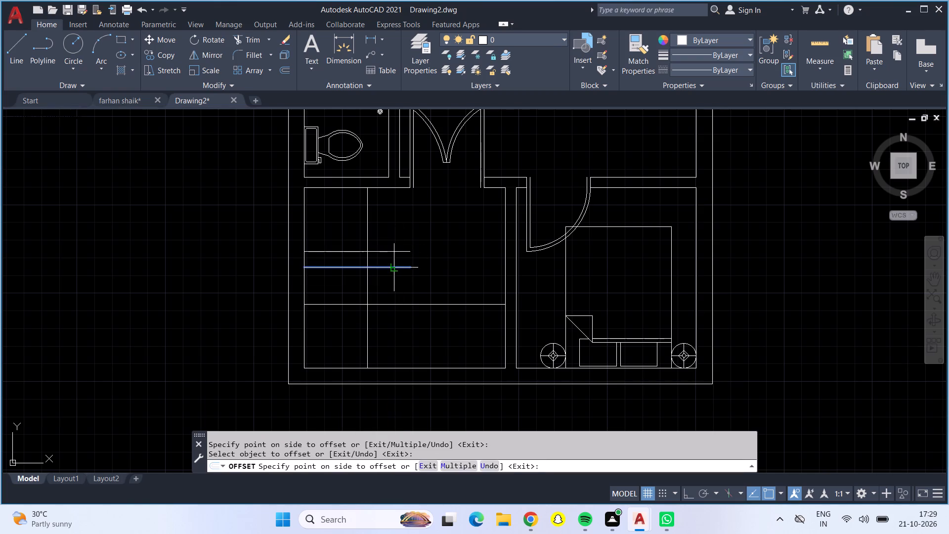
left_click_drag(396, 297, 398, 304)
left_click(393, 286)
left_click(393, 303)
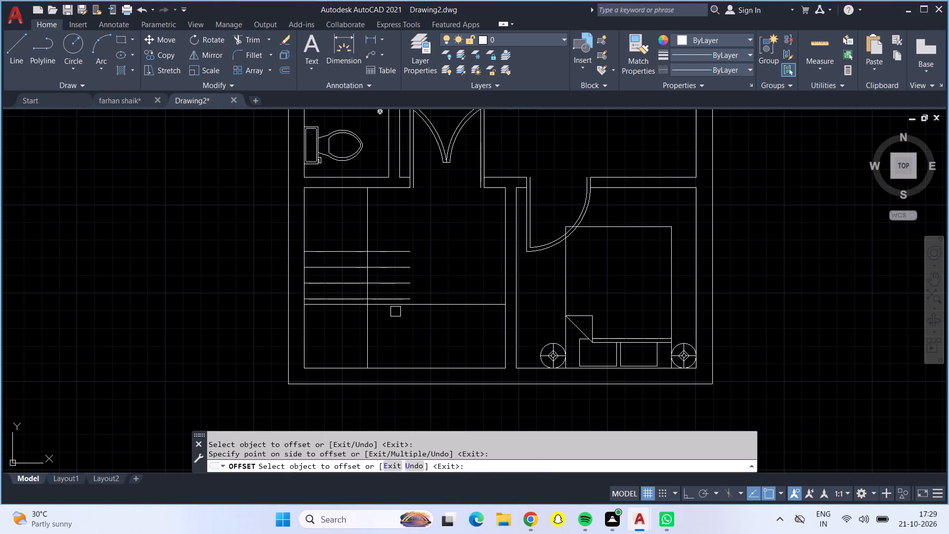
Offset the lower-left room's vertical guide line at 9" spacing, three times to the right and once to the left.
left_click(370, 236)
left_click(423, 235)
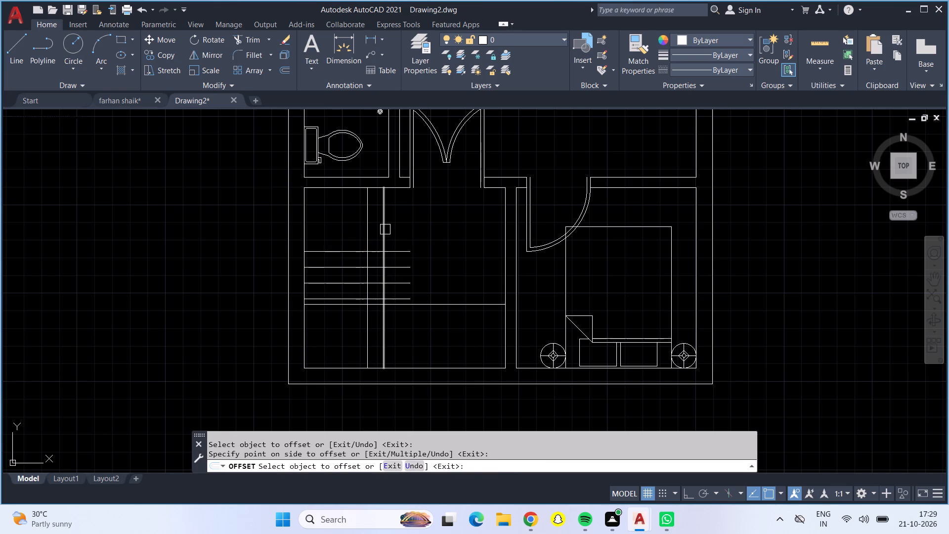
left_click(385, 229)
left_click(461, 241)
left_click(401, 235)
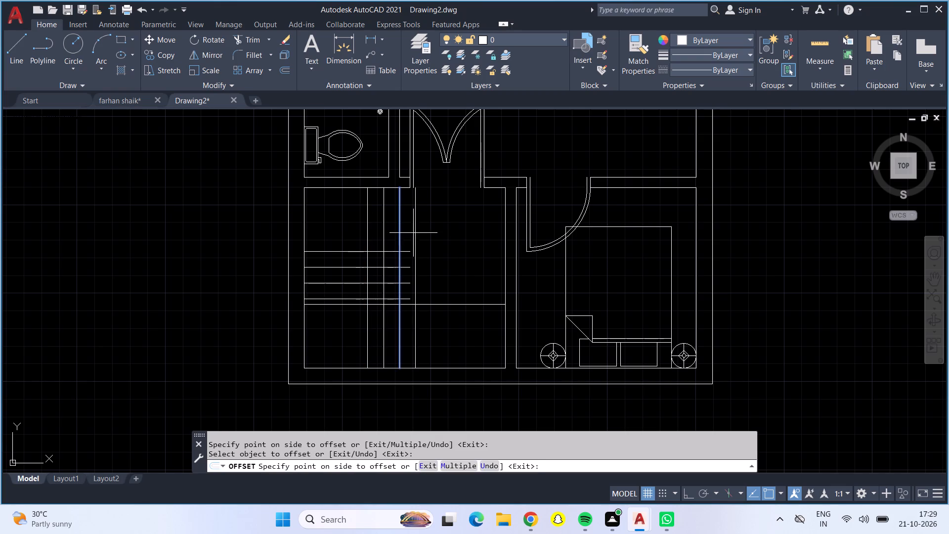
left_click(413, 233)
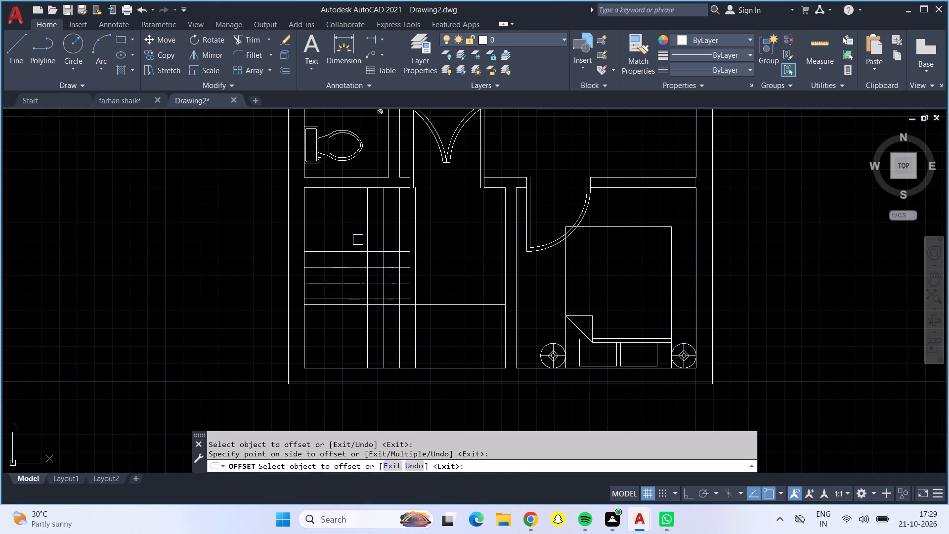
left_click(364, 239)
left_click(352, 235)
key("grave")
key("Escape")
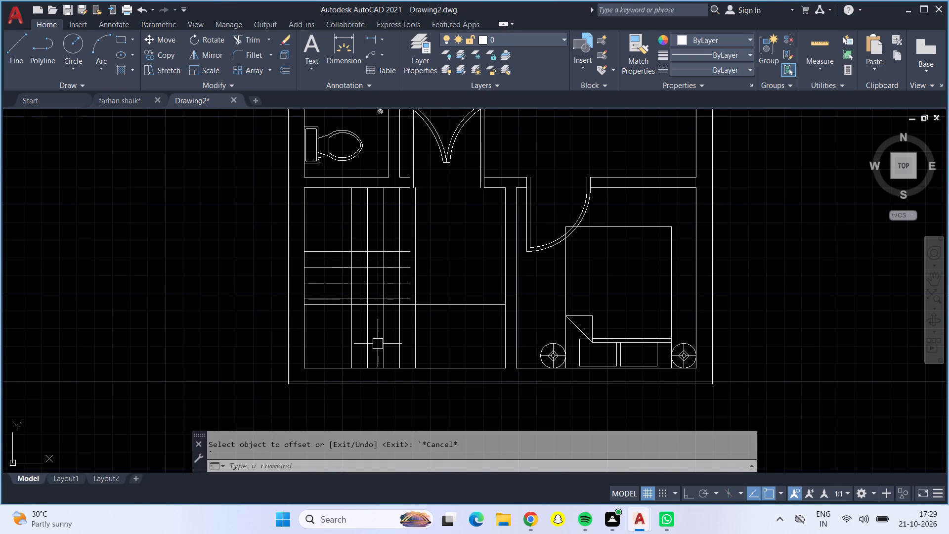
Trim away the rightmost vertical 9" line and the ends of the upper horizontal lines that overrun the adjacent vertical line.
scroll(389, 304, "up", 1)
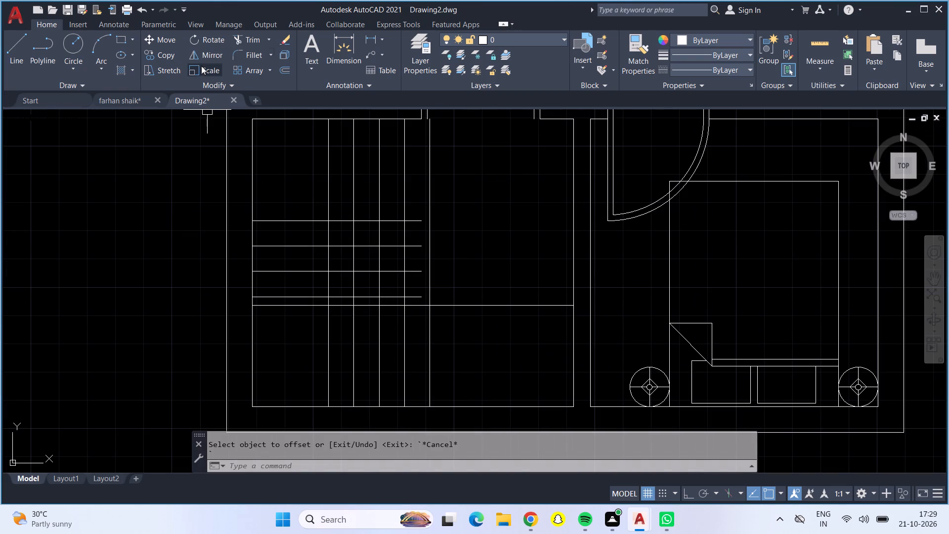
left_click(253, 39)
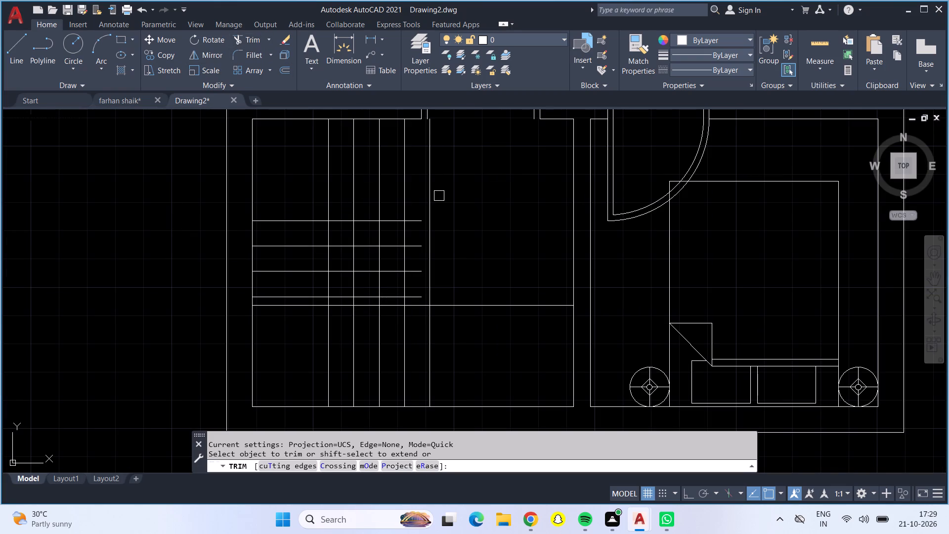
left_click(436, 195)
left_click(425, 189)
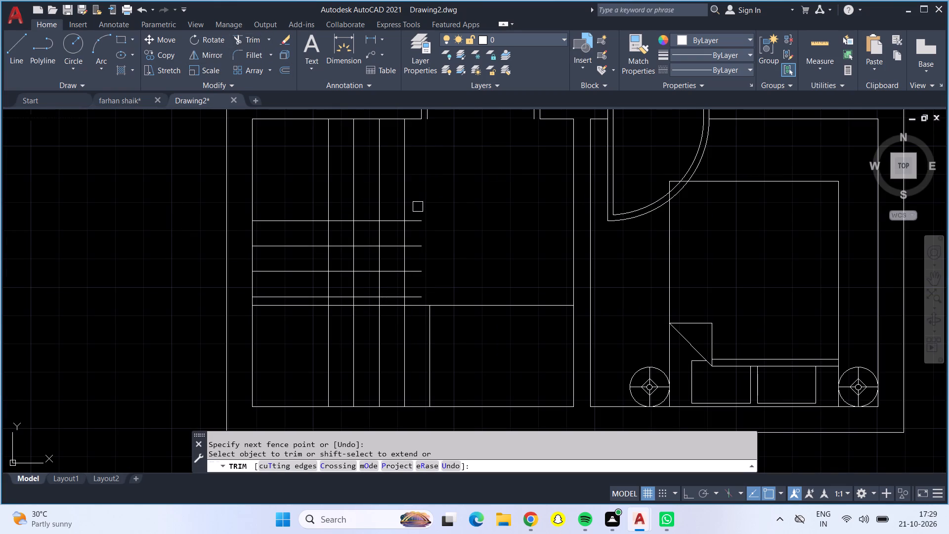
left_click_drag(418, 209, 405, 277)
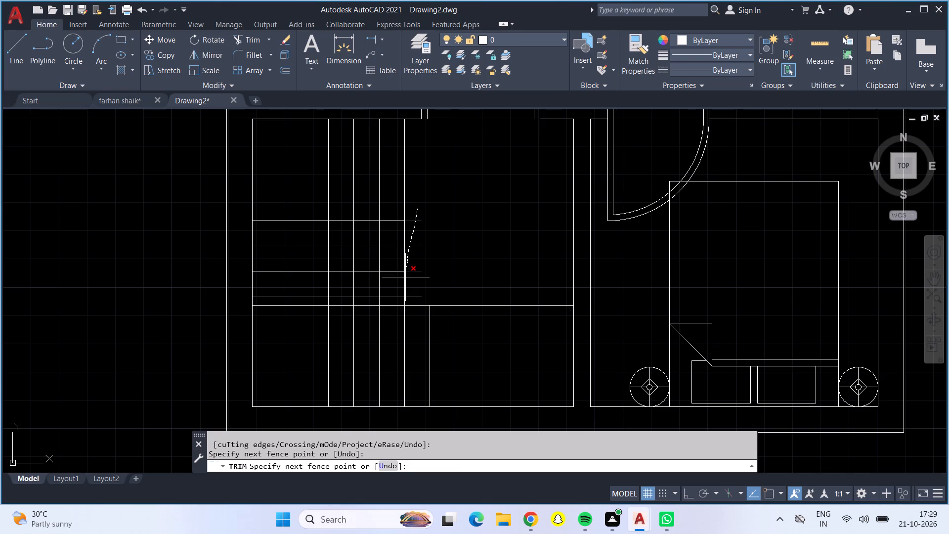
left_click_drag(405, 277, 412, 299)
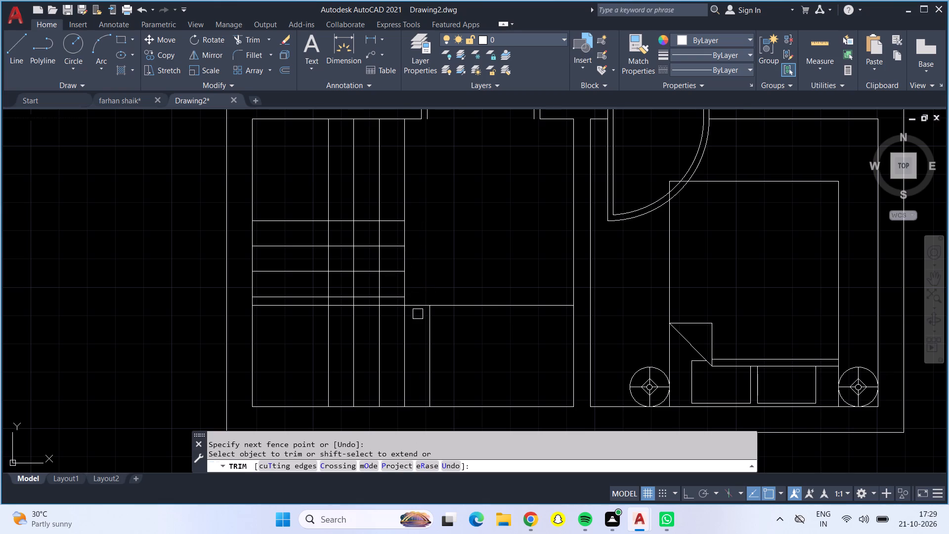
left_click(429, 317)
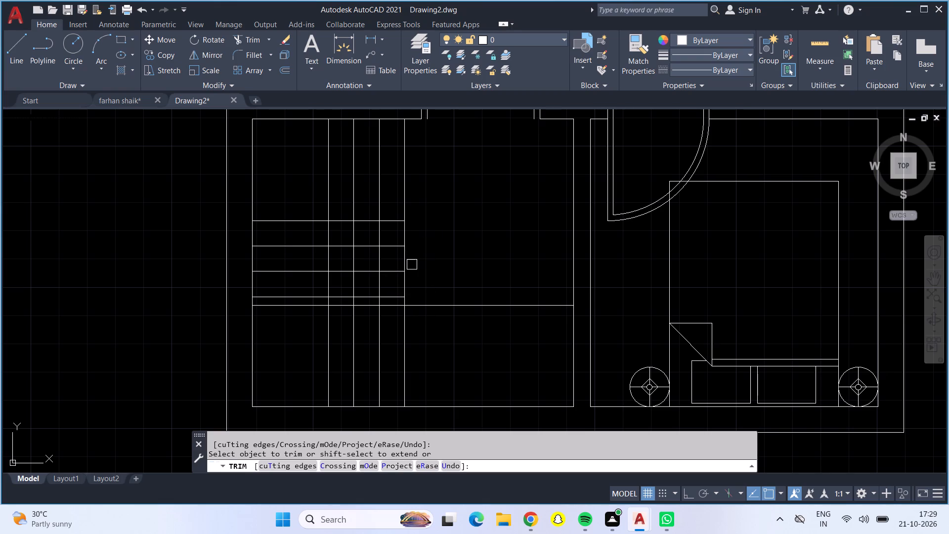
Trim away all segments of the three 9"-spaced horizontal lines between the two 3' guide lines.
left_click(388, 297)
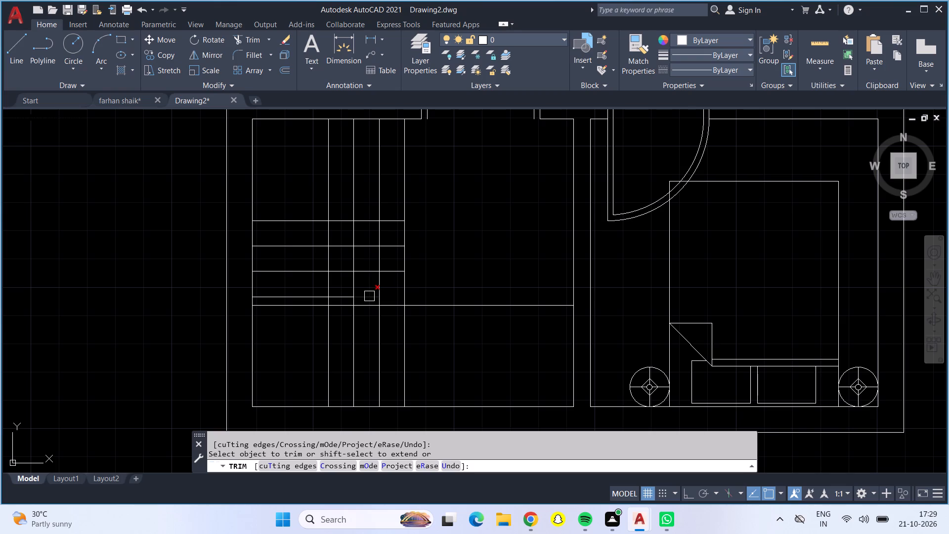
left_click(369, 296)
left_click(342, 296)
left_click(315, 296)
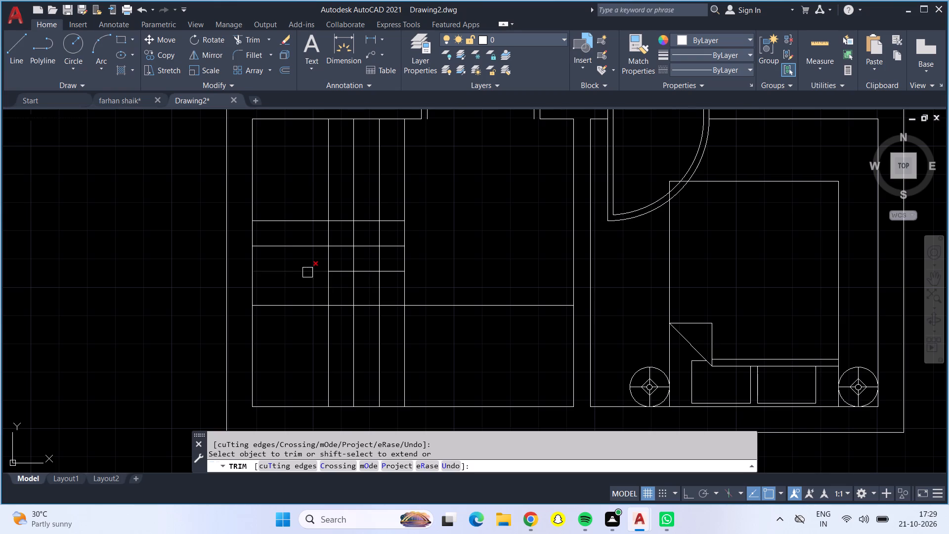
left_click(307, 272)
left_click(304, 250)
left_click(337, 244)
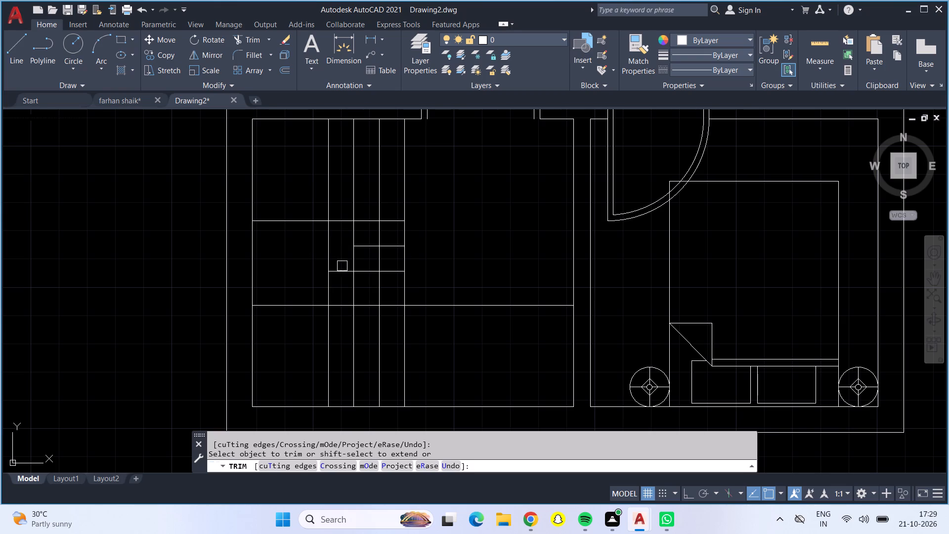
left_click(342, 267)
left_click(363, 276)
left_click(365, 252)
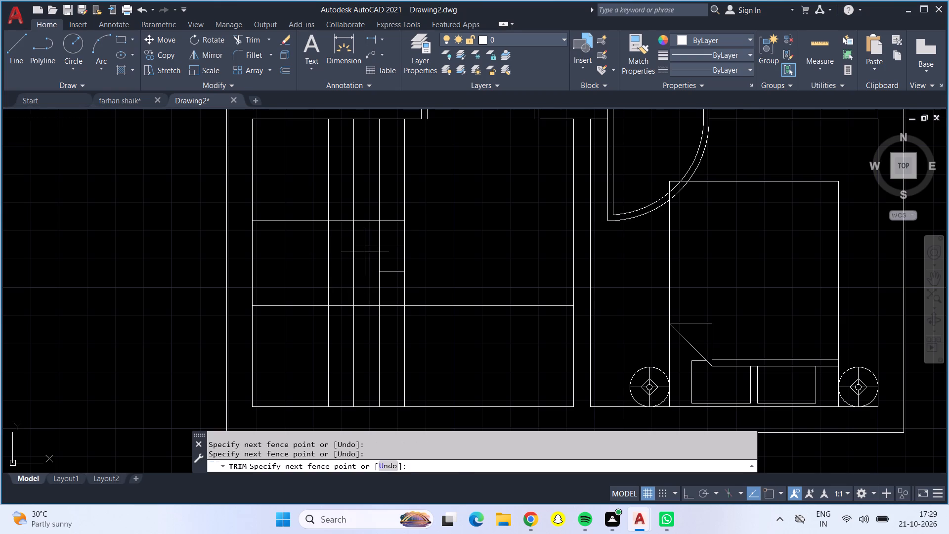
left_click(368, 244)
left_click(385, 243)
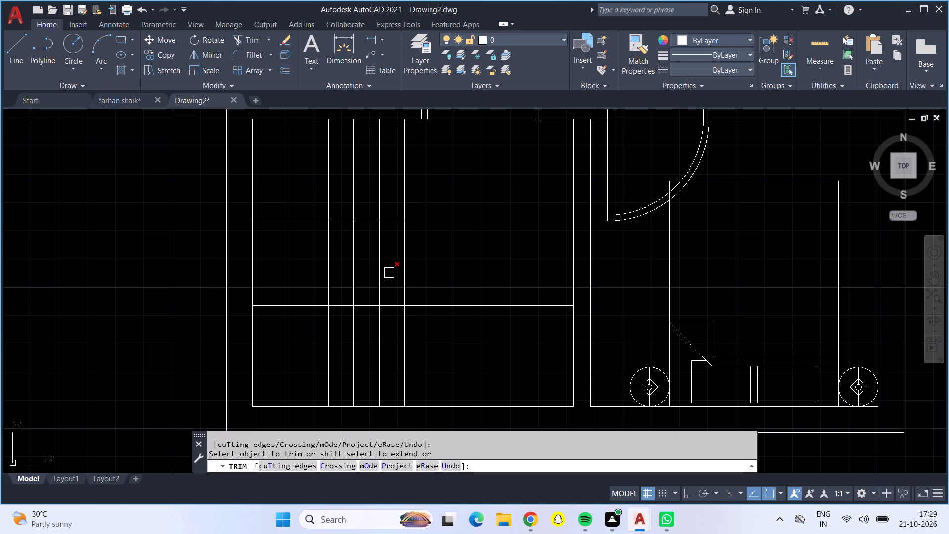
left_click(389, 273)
Trim away the two inner 9" vertical lines in the lower-left room, plus the upper horizontal guide's segment between the remaining verticals.
left_click(378, 201)
left_click(350, 194)
left_click(356, 243)
left_click(375, 251)
left_click(355, 336)
left_click(375, 343)
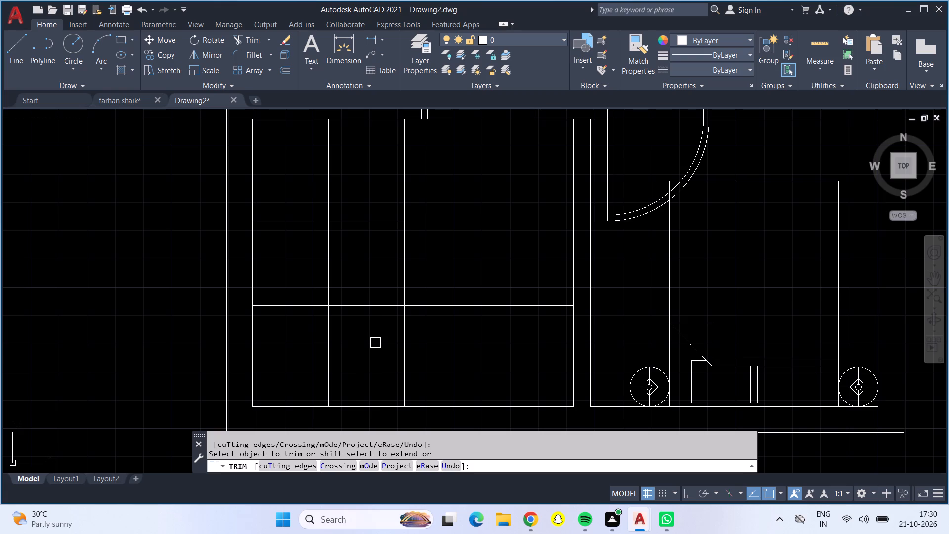
key("6")
key("BackSpace")
type("3\"")
key("Return")
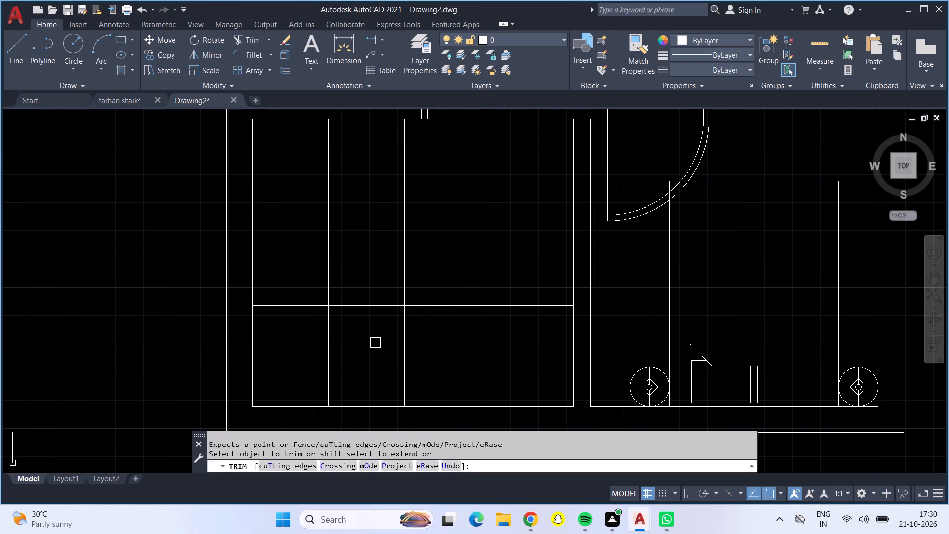
left_click(352, 221)
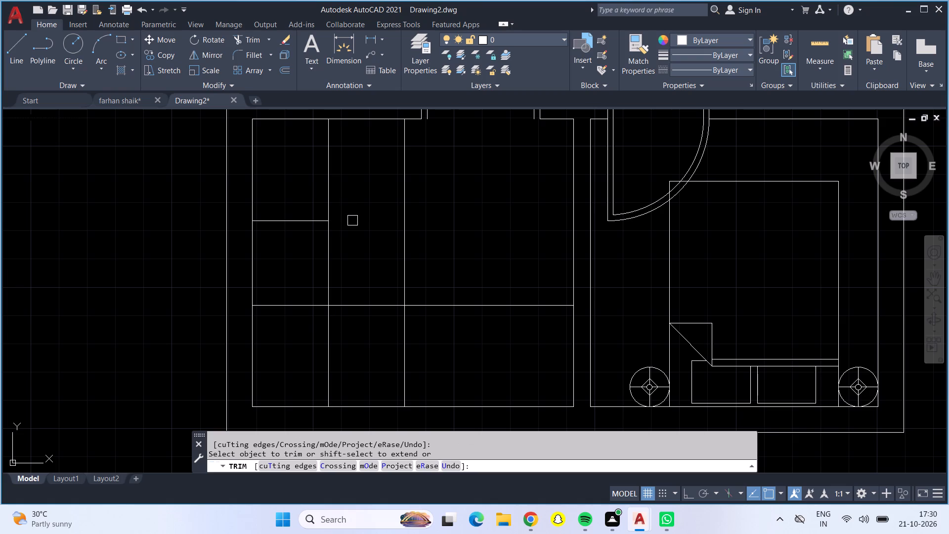
key("Escape")
Offset the short upper horizontal guide line downward nine times in succession at 3" spacing, stopping above the lower guide line.
key("o")
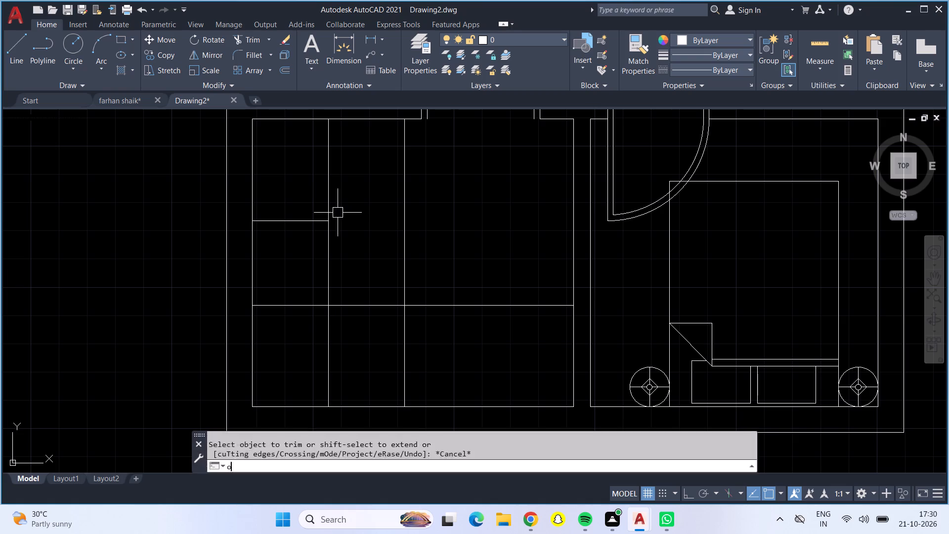
key("Return")
type("3\"")
key("Return")
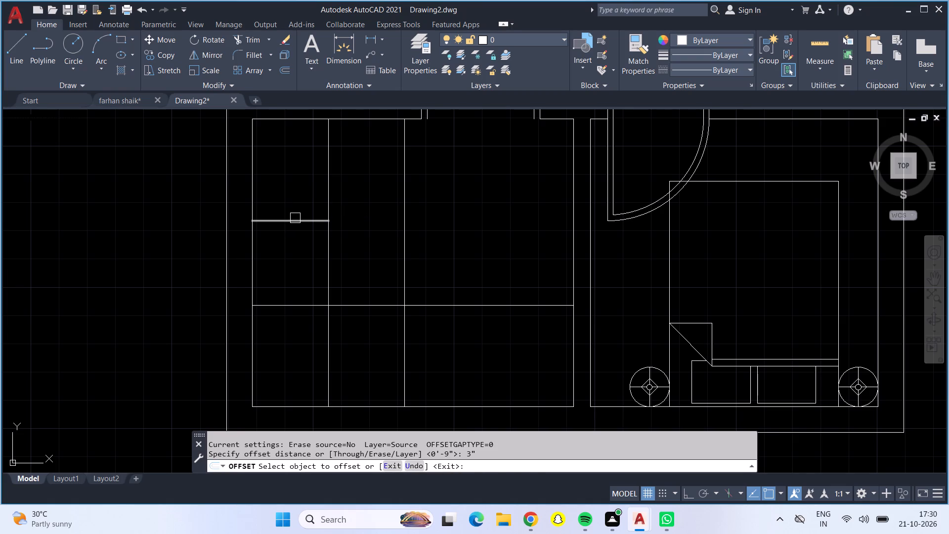
left_click(295, 218)
left_click(289, 262)
left_click(292, 232)
left_click(292, 267)
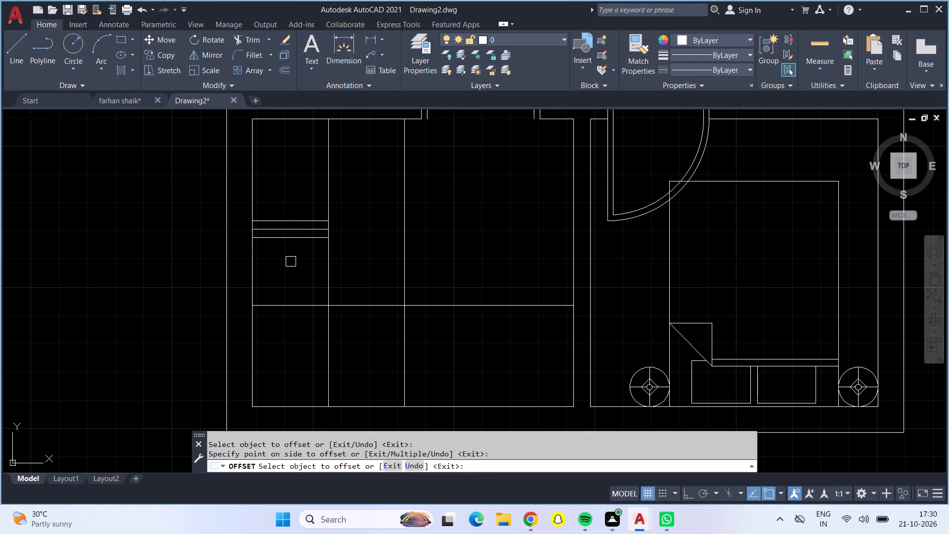
left_click(292, 239)
left_click(293, 280)
left_click(294, 245)
left_click(292, 286)
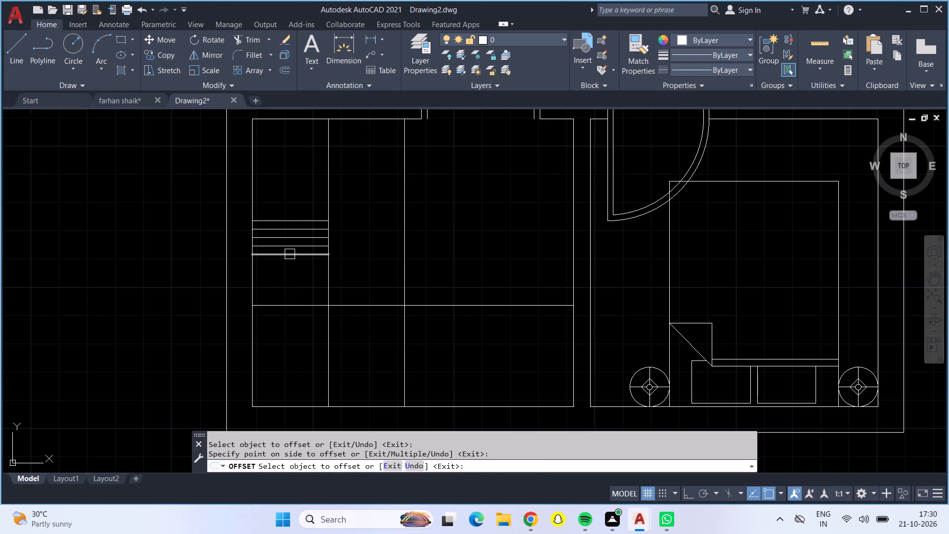
left_click(290, 254)
left_click(288, 290)
left_click(287, 259)
left_click(283, 308)
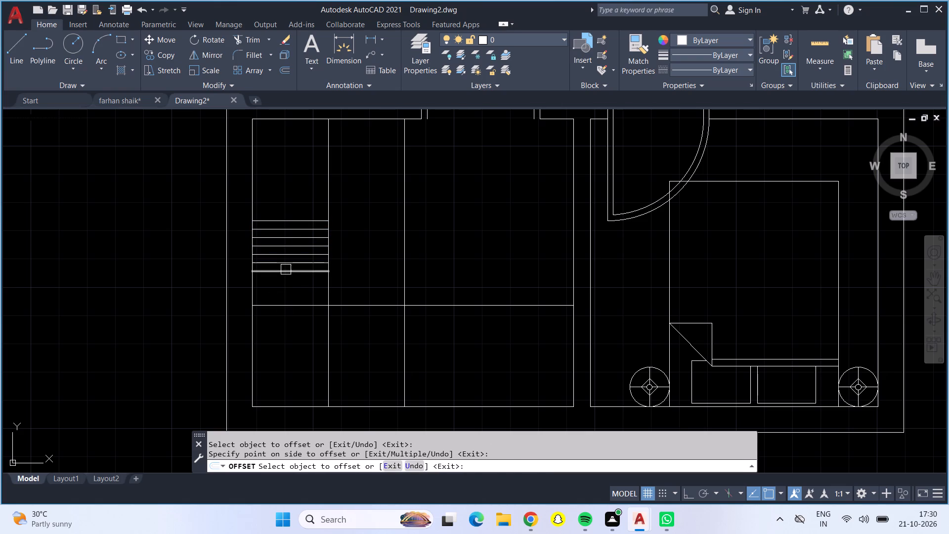
left_click(286, 269)
left_click(287, 301)
left_click(288, 280)
left_click(287, 296)
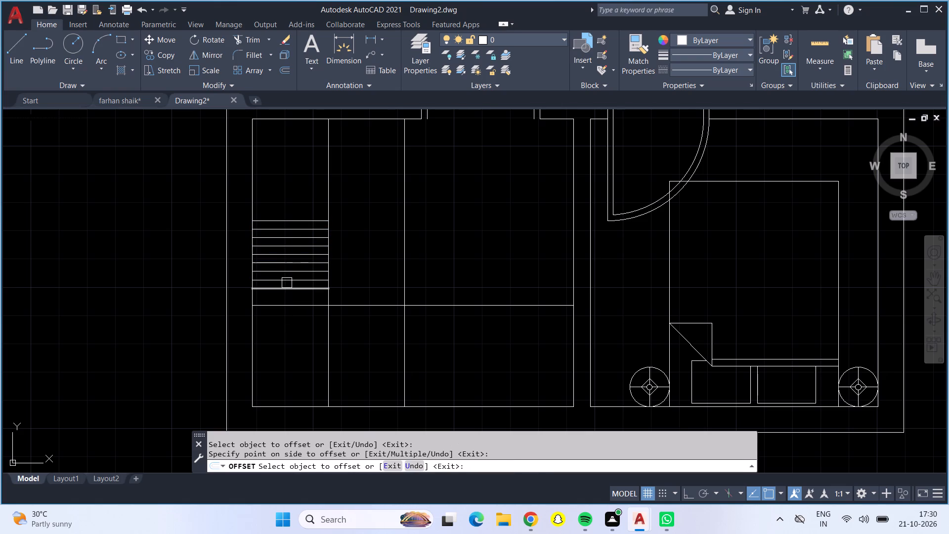
left_click(287, 291)
left_click(286, 303)
Offset the vertical line at the right end of the horizontal treads to the right seven times in succession at 3" spacing.
left_click(331, 192)
left_click(355, 196)
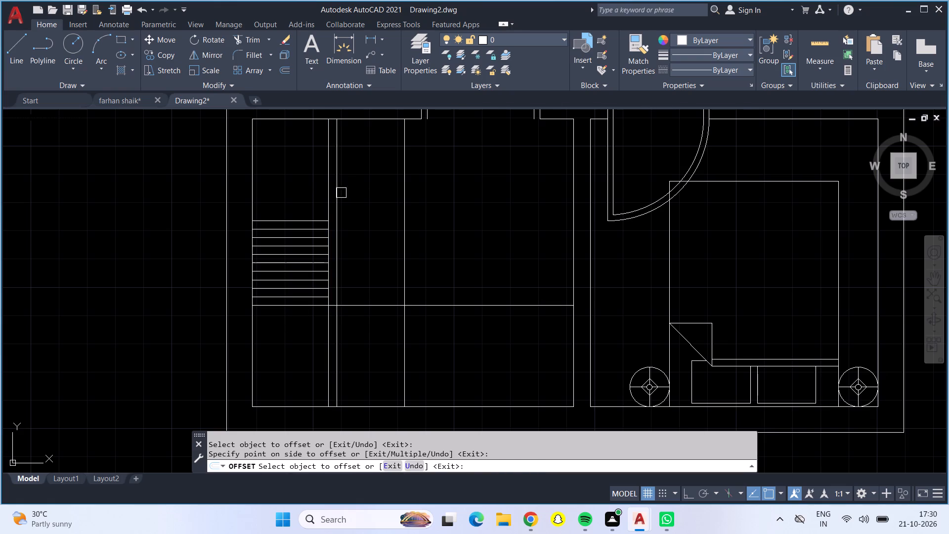
left_click(336, 191)
left_click(374, 201)
left_click(348, 199)
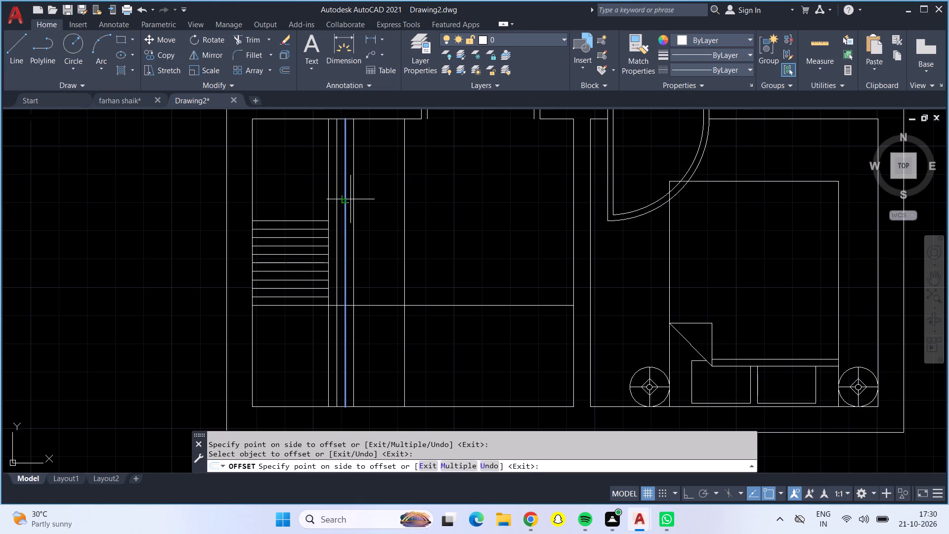
left_click(369, 207)
left_click(351, 203)
left_click(379, 207)
left_click(360, 206)
left_click(389, 212)
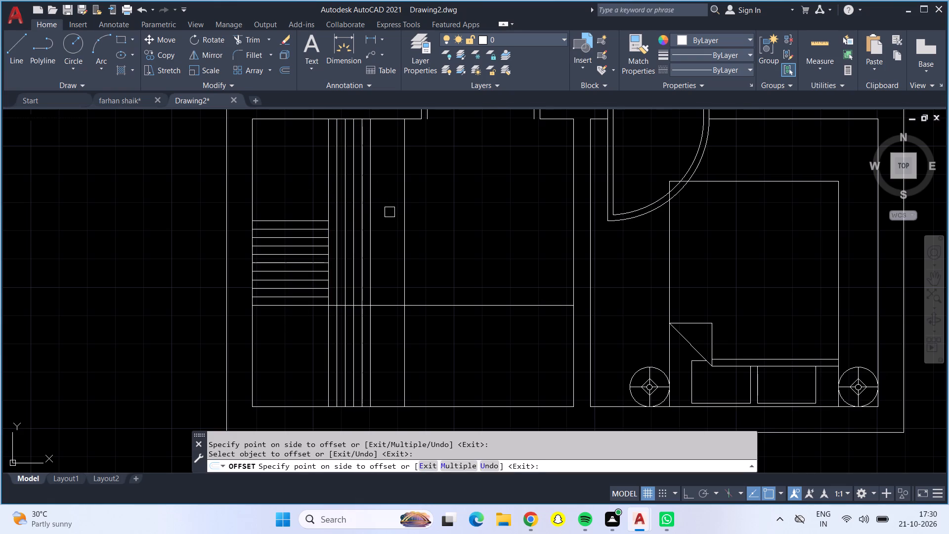
left_click(375, 209)
left_click(393, 213)
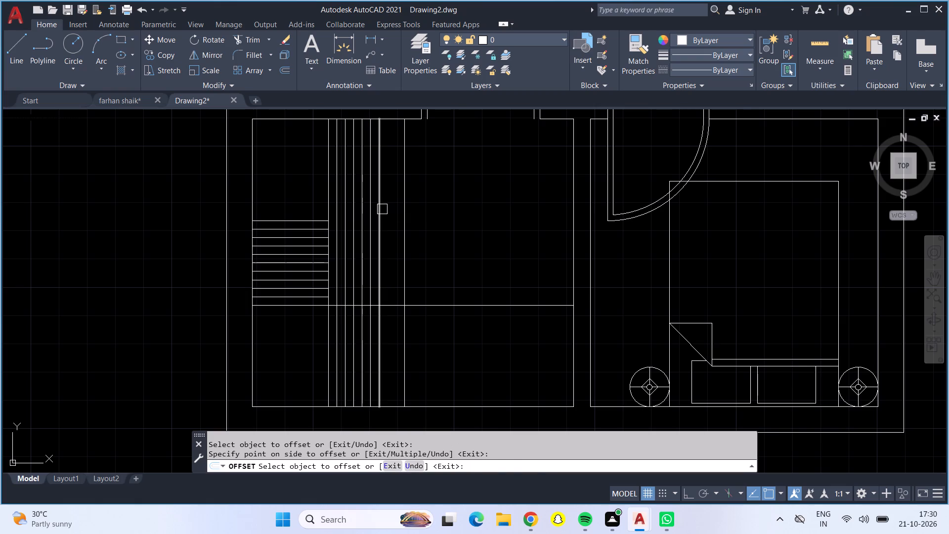
left_click(382, 209)
left_click(433, 234)
key("Escape")
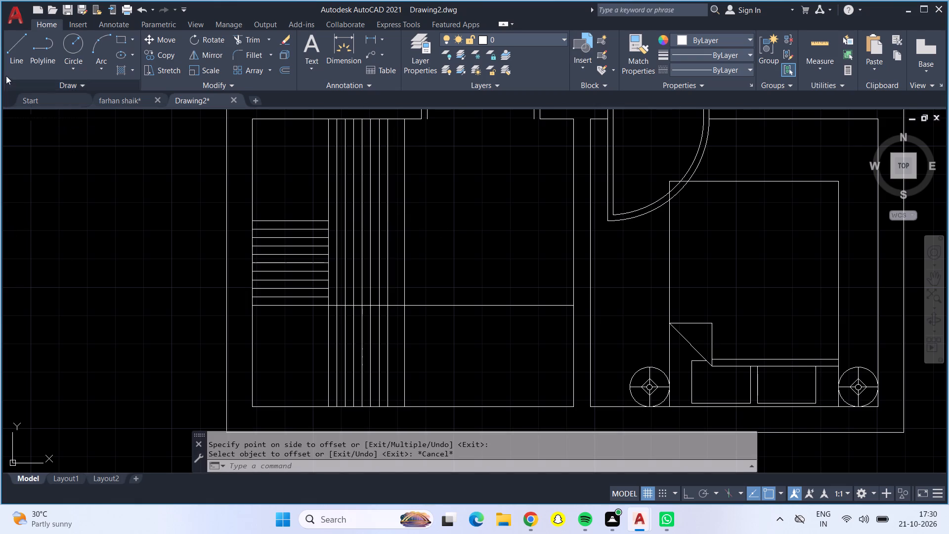
Draw a horizontal line from the top tread's right end across the new vertical lines to the outermost vertical guide line.
left_click(19, 43)
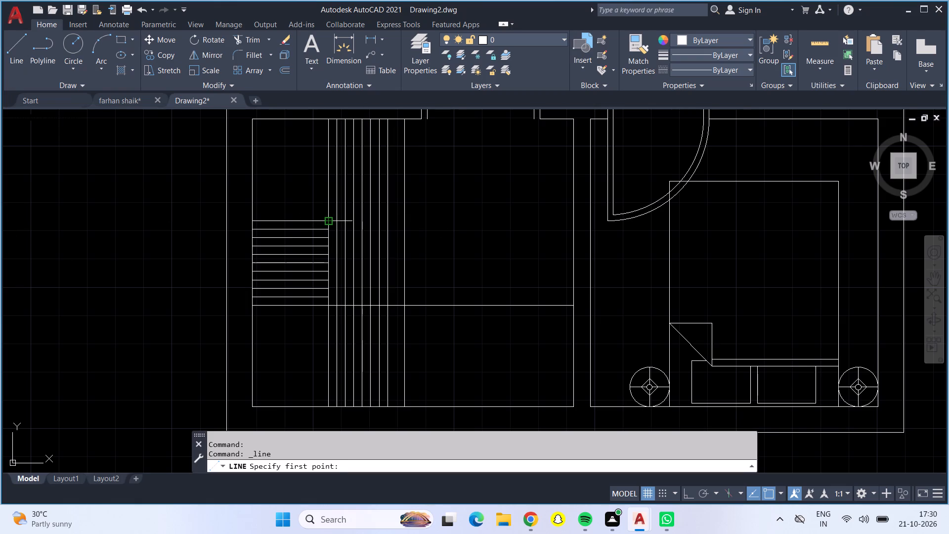
left_click(327, 221)
left_click(406, 220)
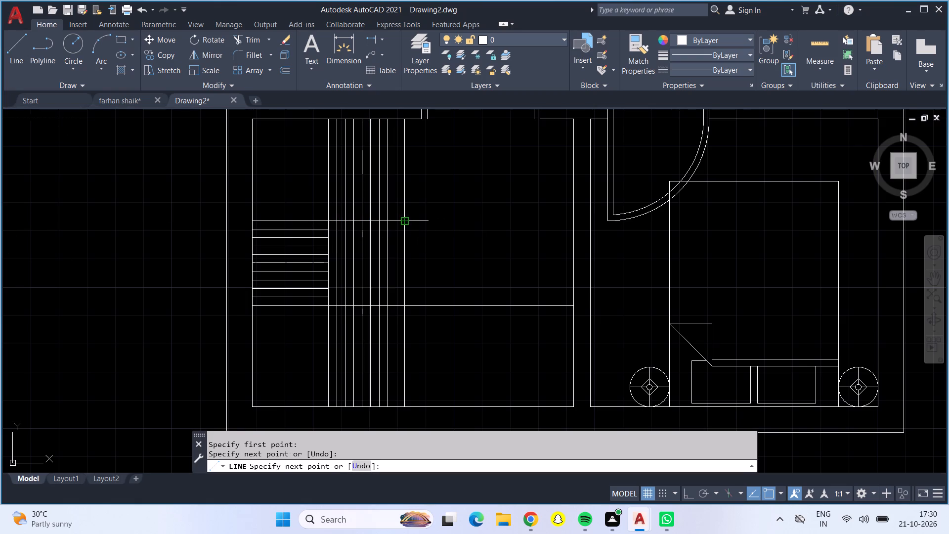
key("Escape")
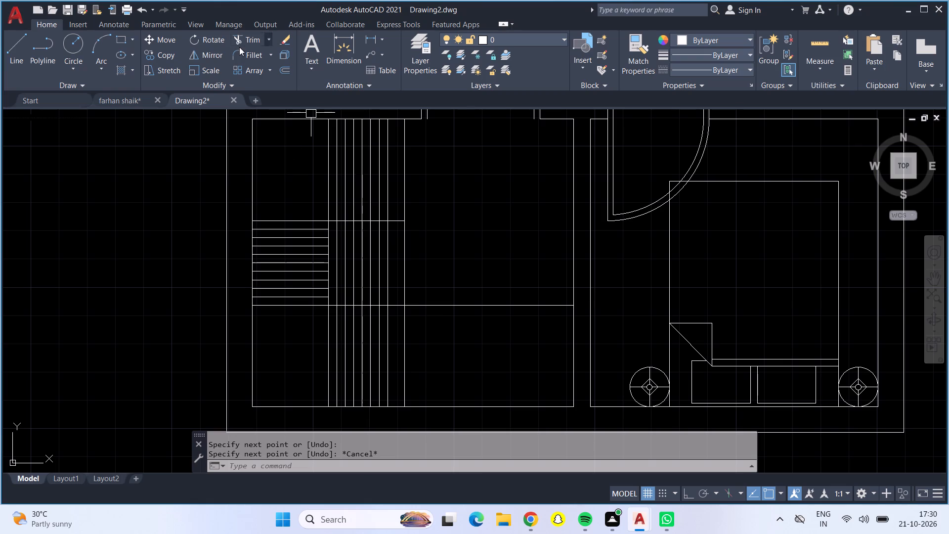
Trim away the outermost vertical guide line and the horizontal lines' ends beyond the last 3"-spaced vertical line.
left_click(252, 35)
left_click(404, 174)
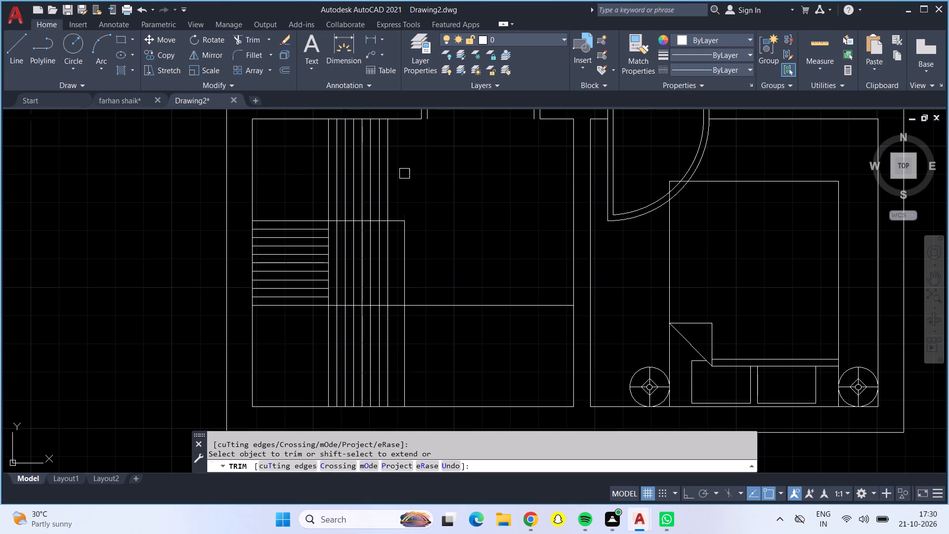
left_click(396, 223)
left_click(407, 228)
left_click(403, 310)
left_click(403, 305)
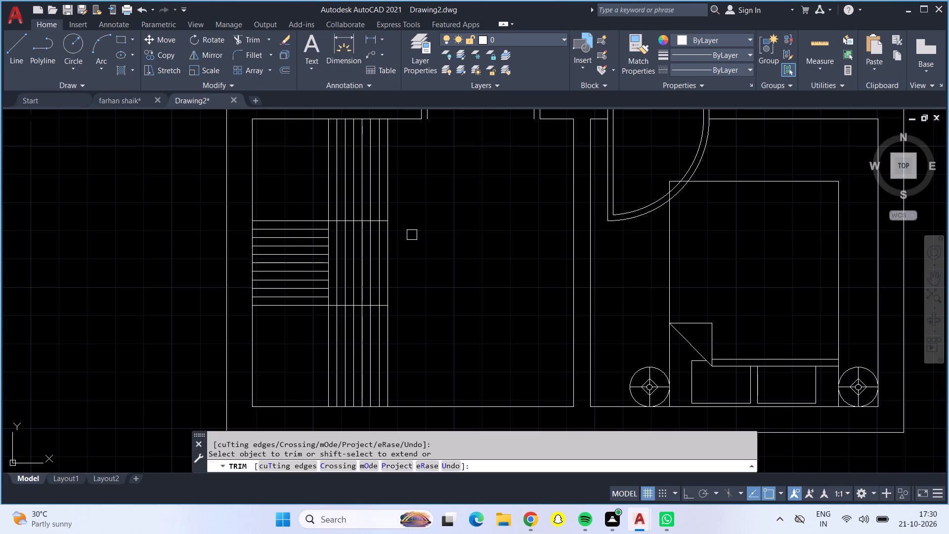
key("Escape")
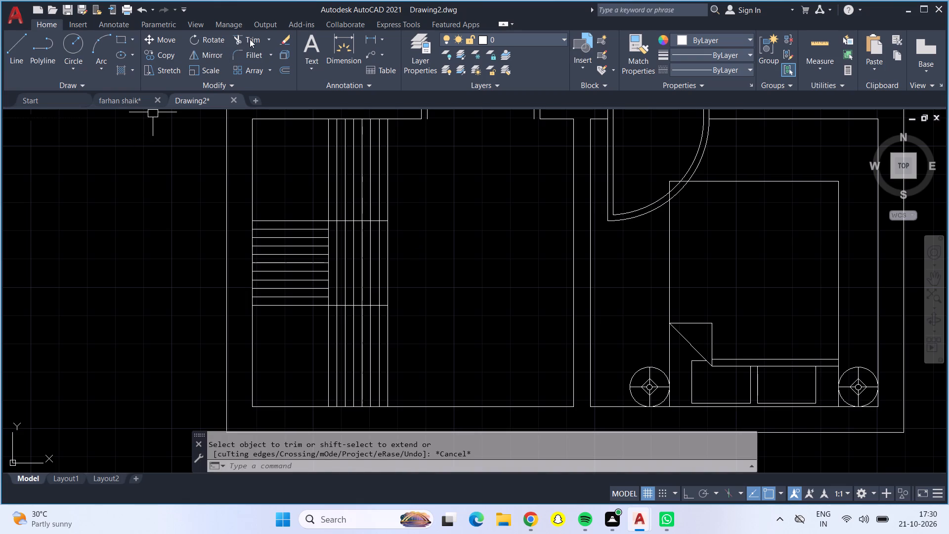
Trim away the 3"-spaced vertical lines between the two horizontal guide lines, keeping the line that bounds the horizontal treads.
left_click(250, 39)
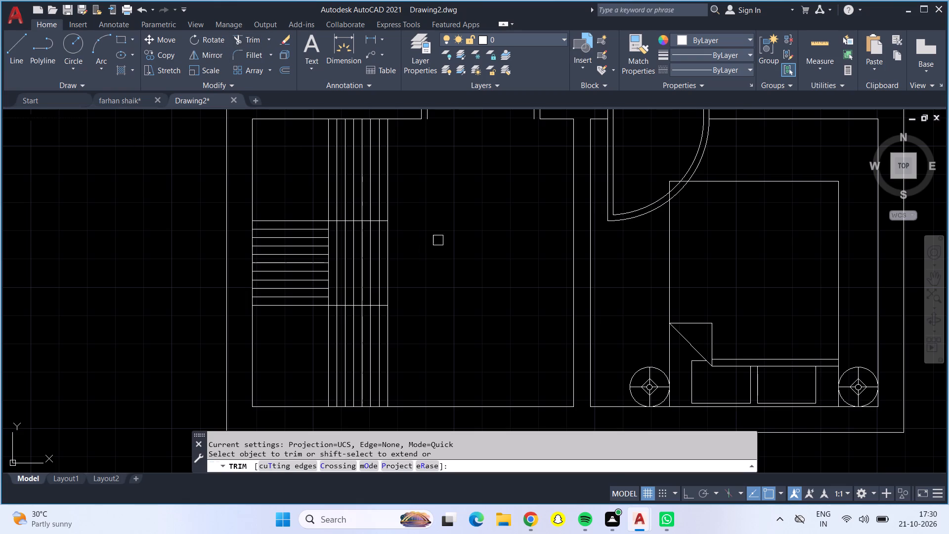
left_click(434, 226)
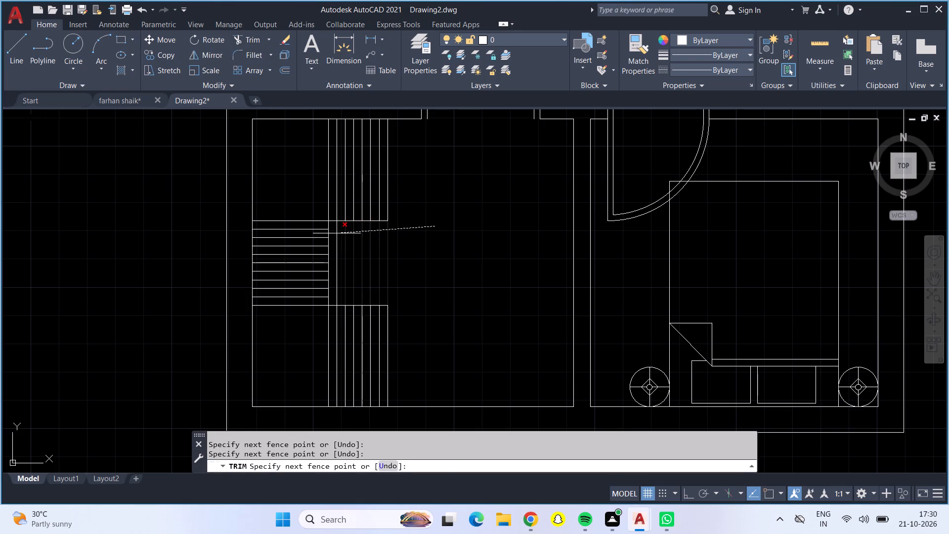
left_click(333, 233)
key("Escape")
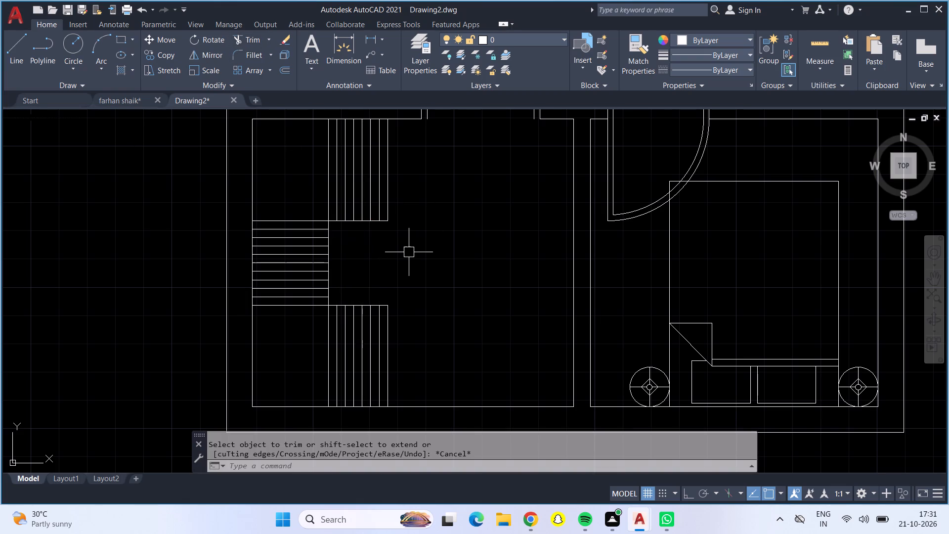
Measure the staircase's upper corner landing with quick measure.
left_click(820, 41)
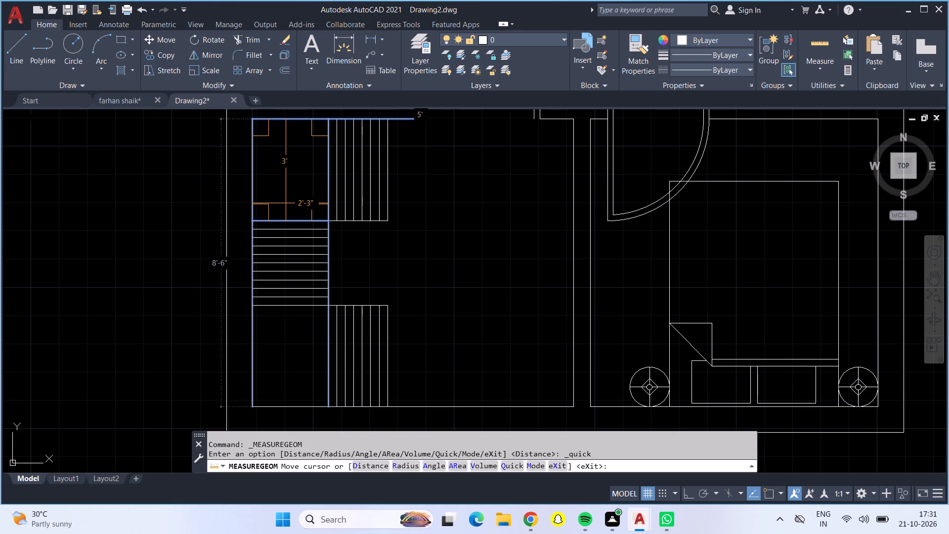
key("Escape")
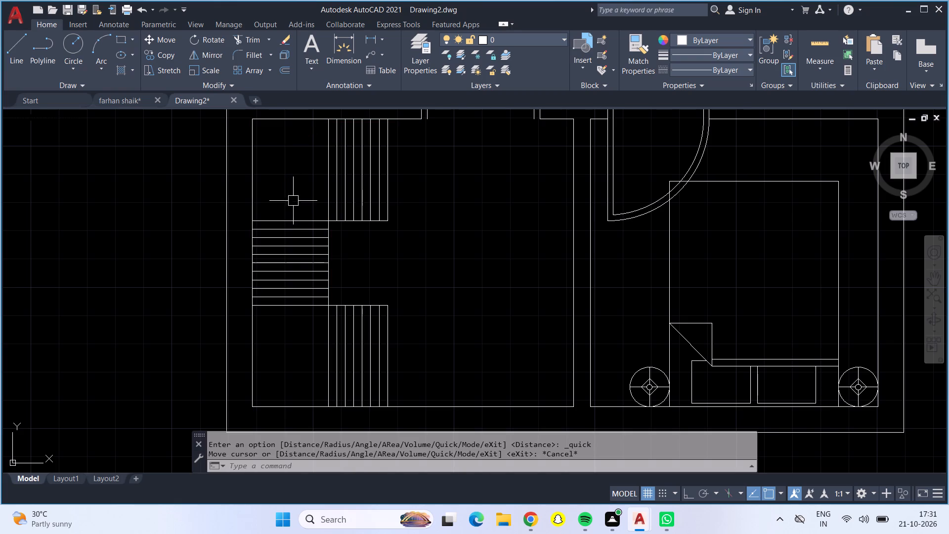
Trim away the vertical line segments bordering the upper and lower corner landings, keeping the segment beside the horizontal treads.
left_click(258, 41)
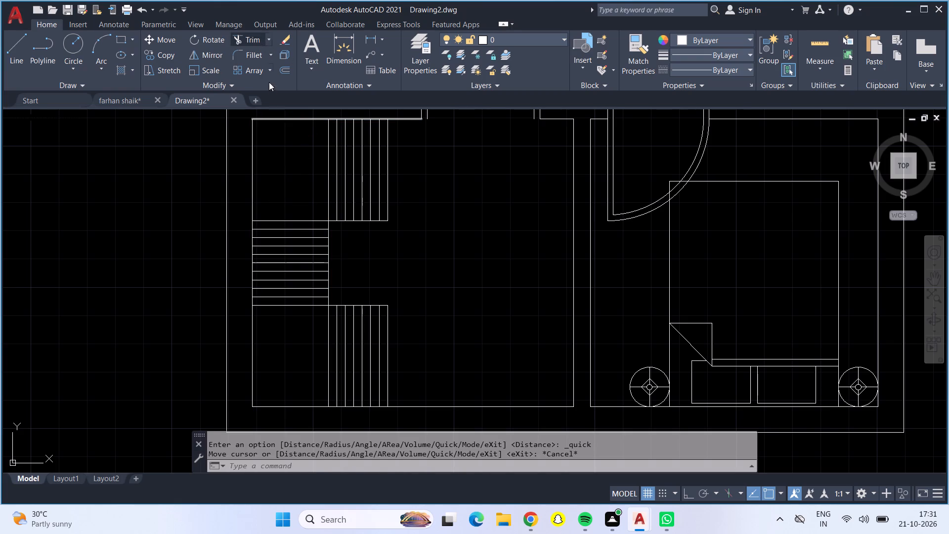
left_click(323, 166)
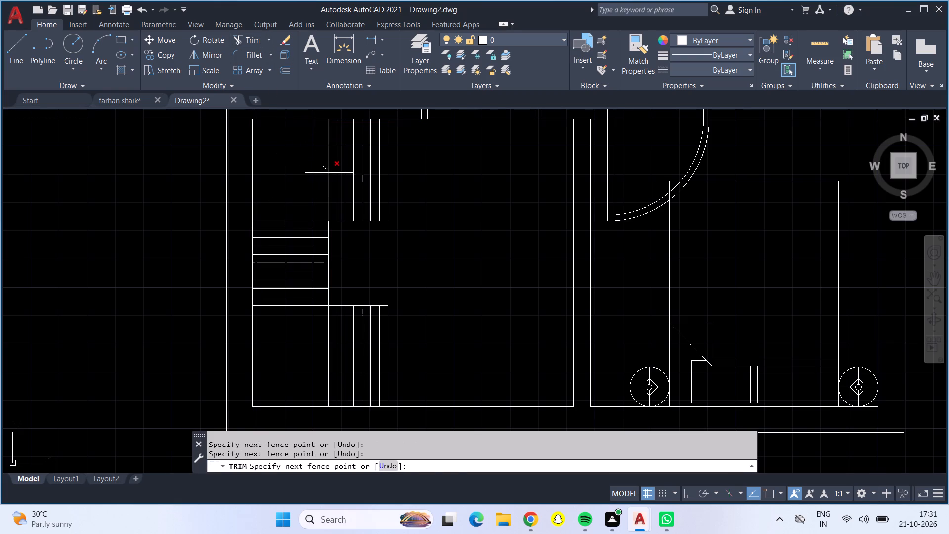
left_click(329, 173)
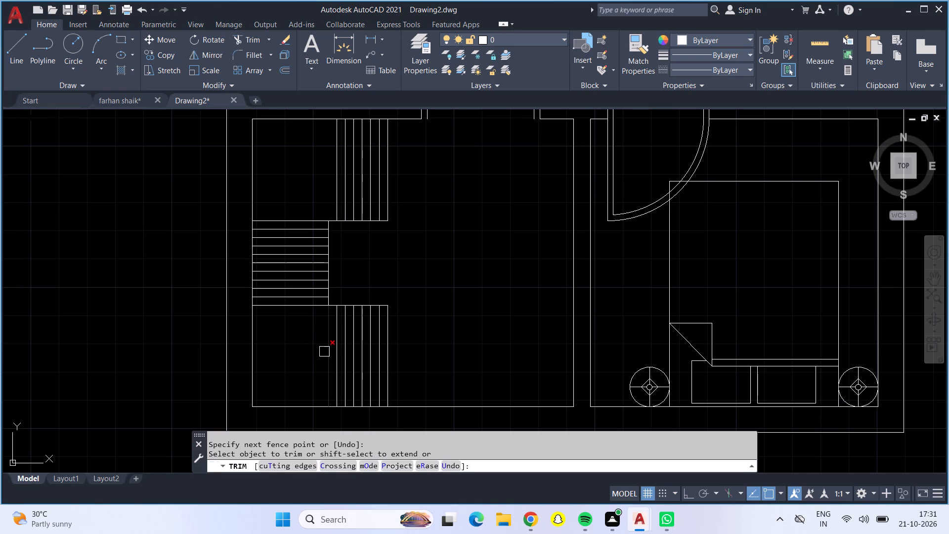
left_click(325, 353)
key("Escape")
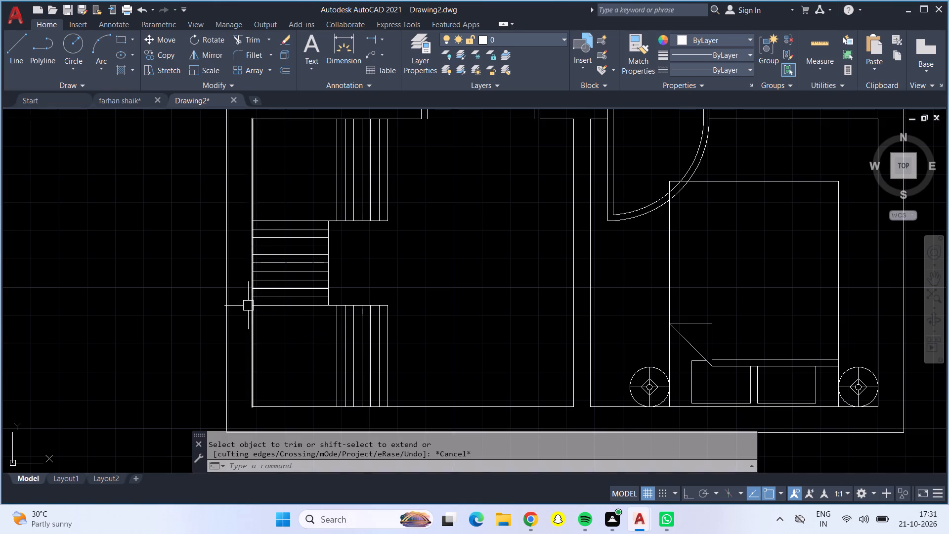
Measure the spacing and width of the staircase's horizontal treads with quick measure.
left_click(830, 40)
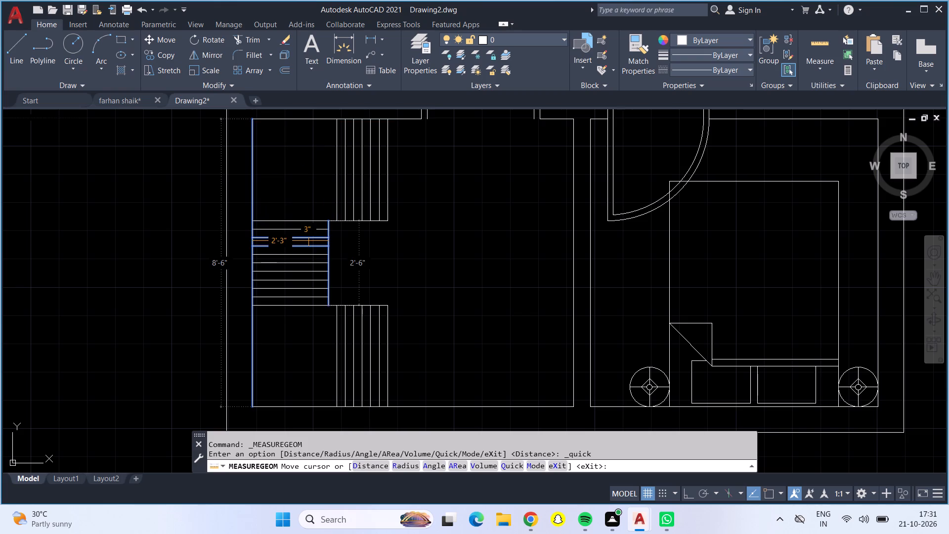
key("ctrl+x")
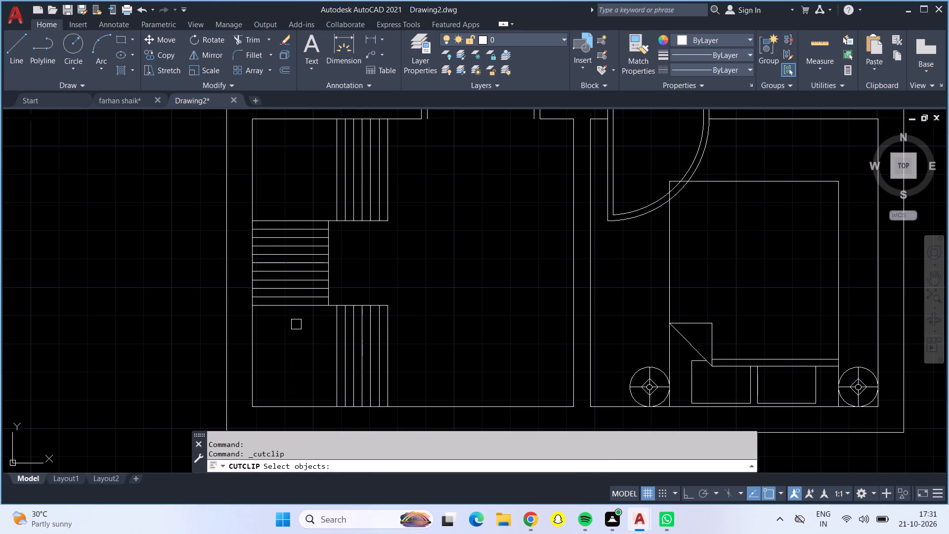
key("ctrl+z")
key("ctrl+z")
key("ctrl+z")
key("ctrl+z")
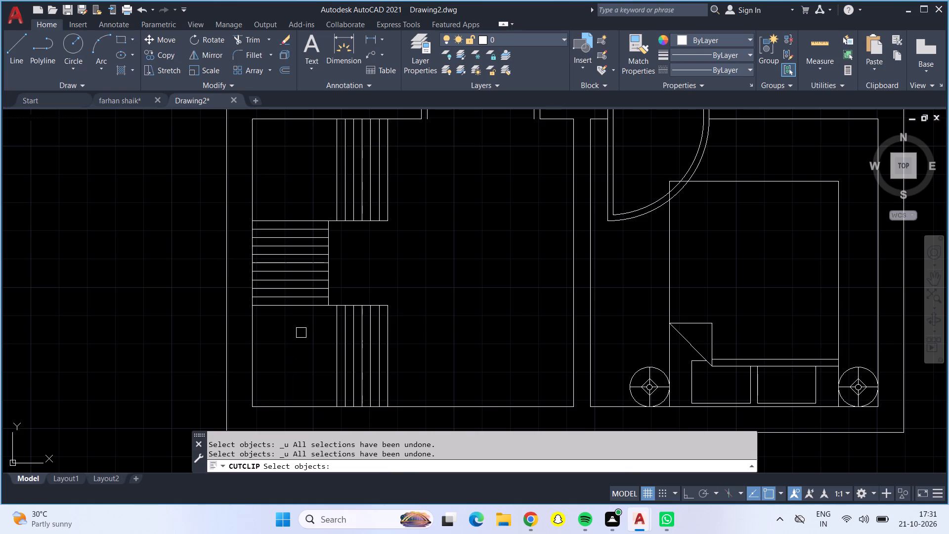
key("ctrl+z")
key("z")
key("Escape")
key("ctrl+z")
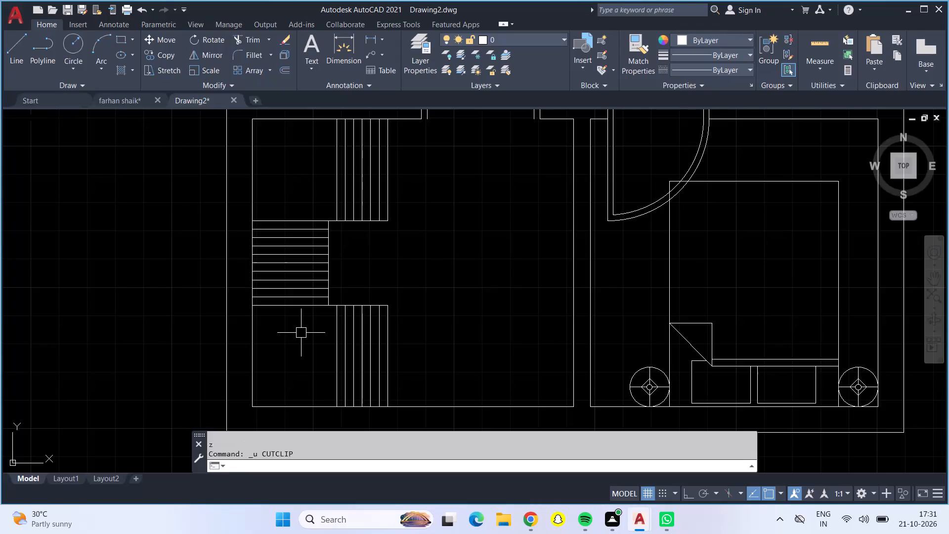
Undo the trim of the vertical line segments bordering the staircase's upper and lower corner landings.
key("ctrl+z")
key("ctrl+z")
key("ctrl+z")
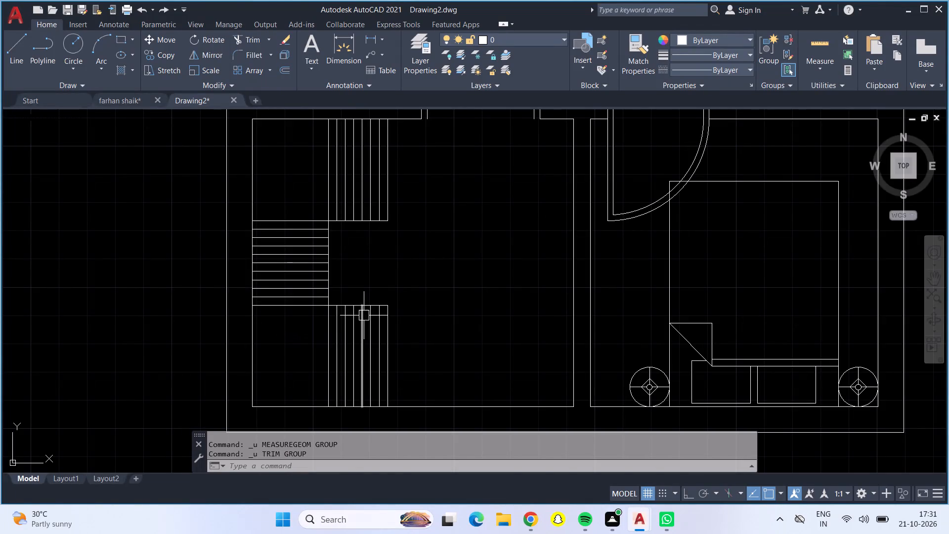
key("Escape")
Look over the floor plan from the staircase up through the central hall to the kitchen.
scroll(470, 236, "up", 1)
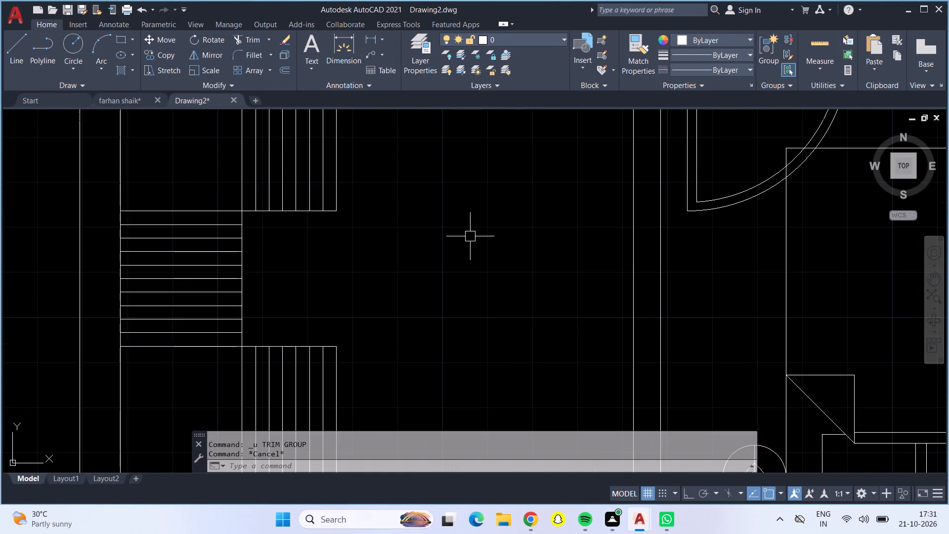
scroll(470, 236, "down", 1)
middle_click(470, 236)
scroll(456, 286, "down", 1)
middle_click_drag(456, 286, 441, 298)
middle_click_drag(440, 299, 436, 306)
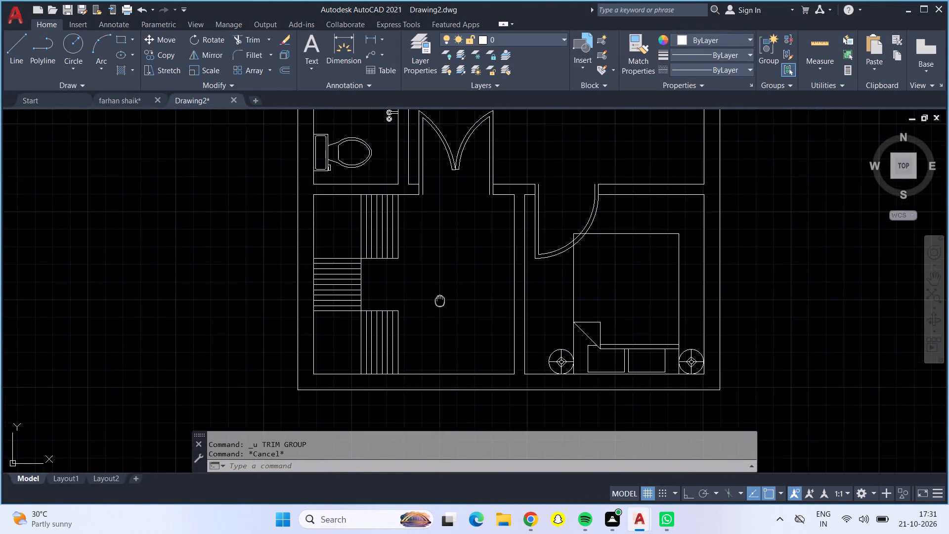
middle_click_drag(436, 306, 413, 351)
middle_click(411, 351)
scroll(431, 314, "down", 1)
middle_click_drag(431, 314, 402, 322)
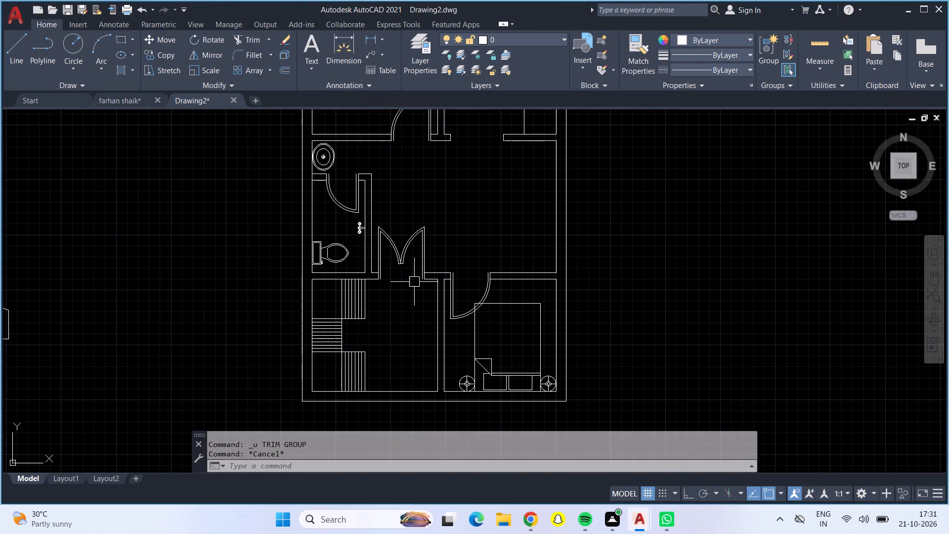
middle_click_drag(454, 225, 462, 288)
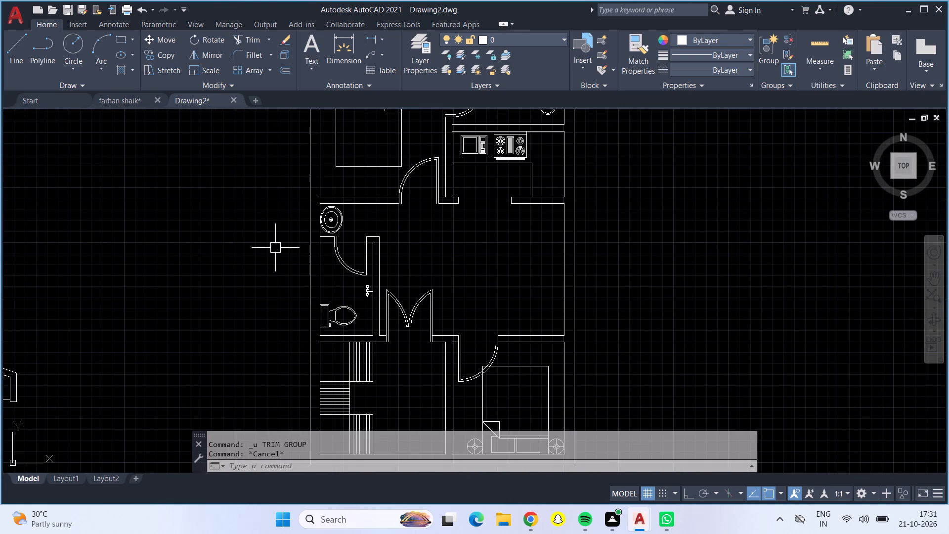
Rotate the loose sofa nearest the plan to 270° about its right end, with Ortho on.
middle_click(275, 248)
scroll(275, 248, "down", 1)
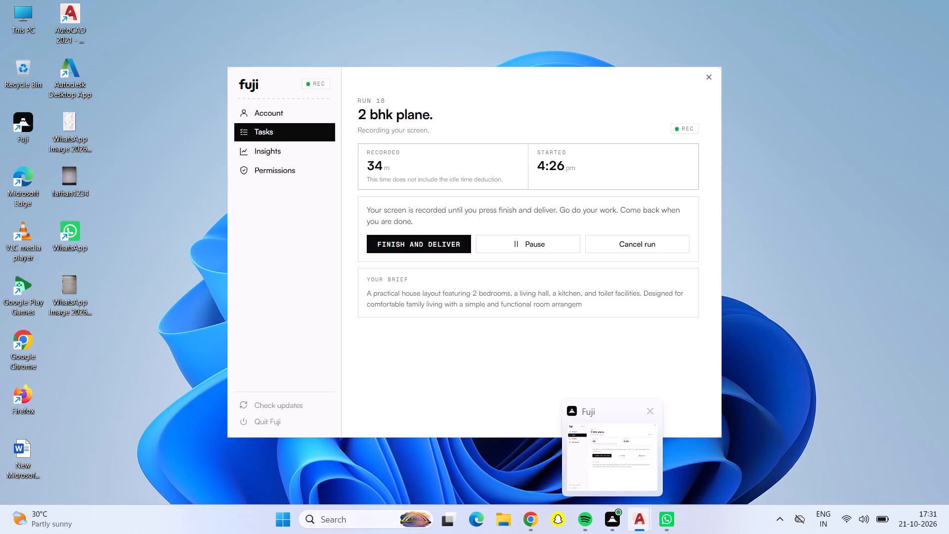
scroll(226, 382, "down", 2)
scroll(168, 372, "up", 3)
middle_click_drag(357, 329, 339, 328)
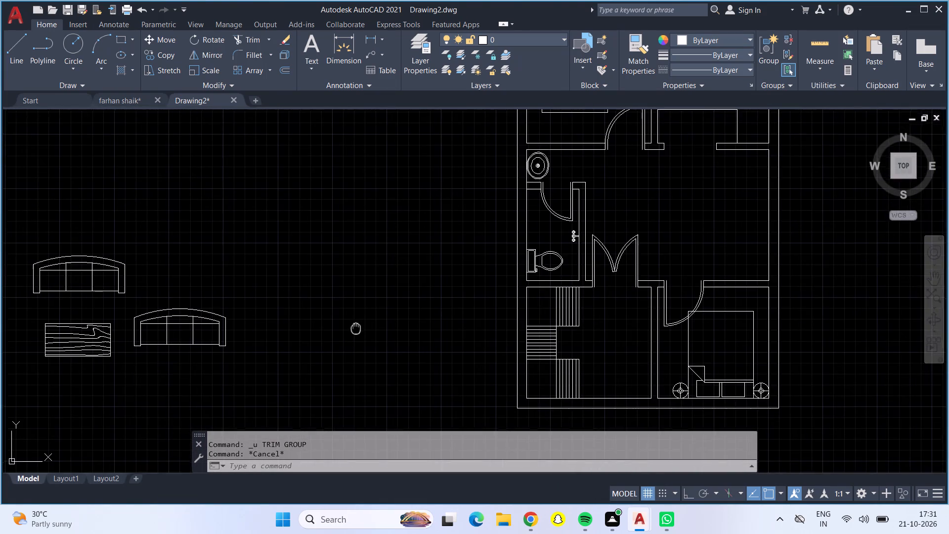
middle_click_drag(339, 328, 284, 328)
left_click(105, 315)
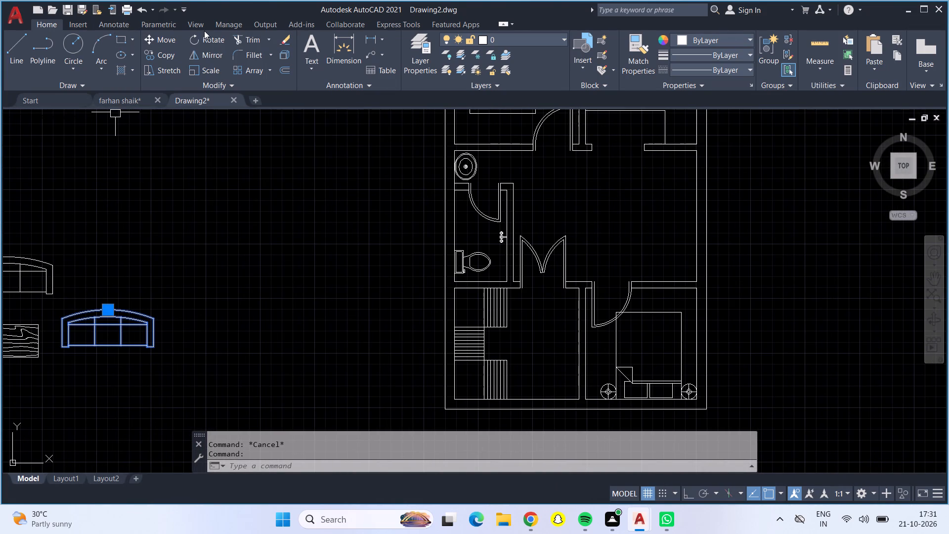
left_click(206, 34)
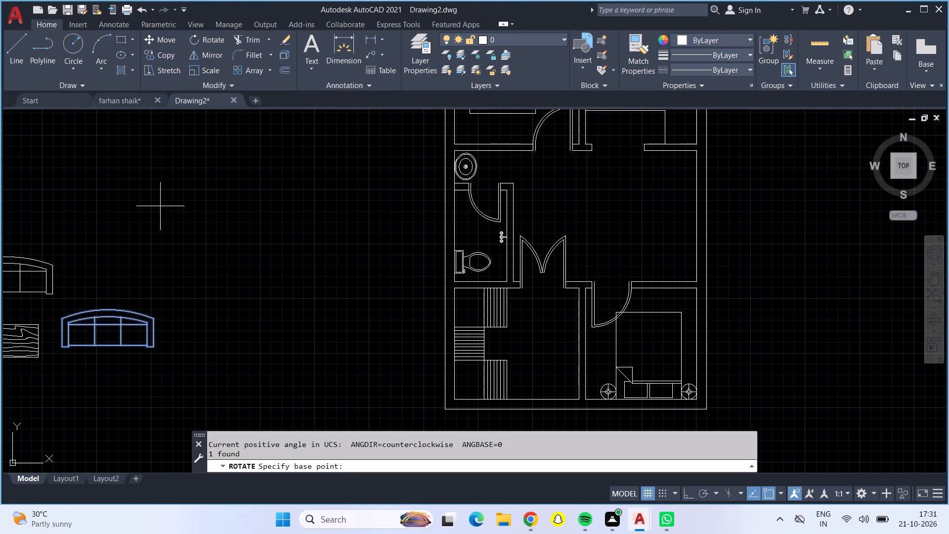
left_click(155, 320)
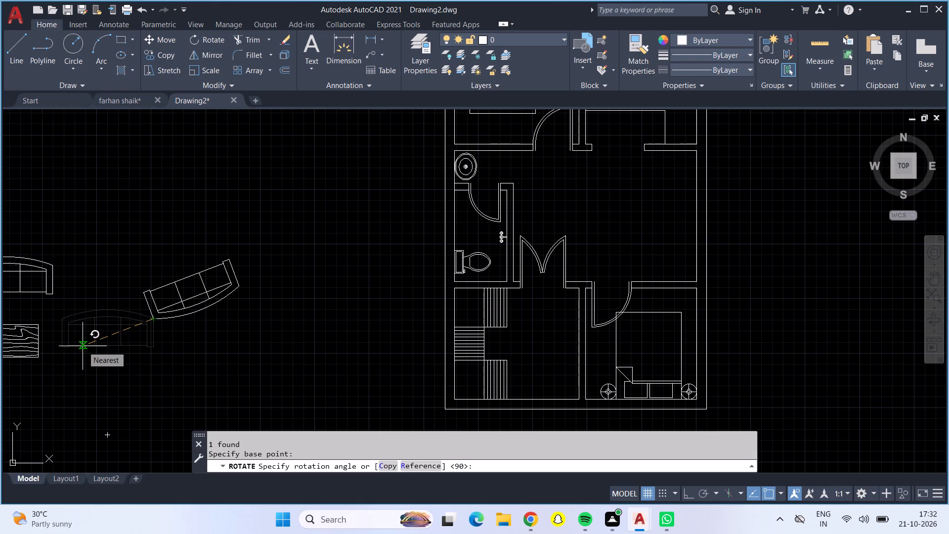
scroll(105, 296, "down", 2)
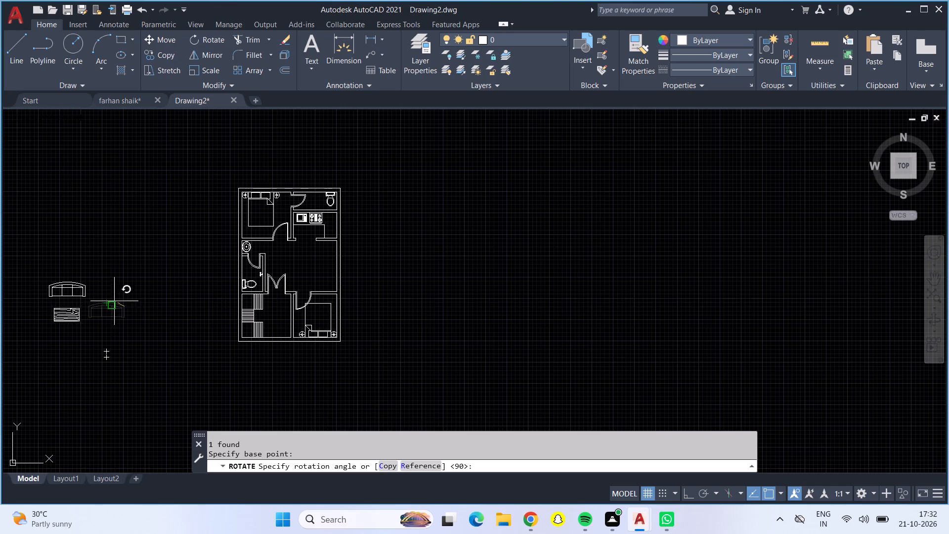
scroll(131, 304, "up", 2)
scroll(131, 304, "down", 1)
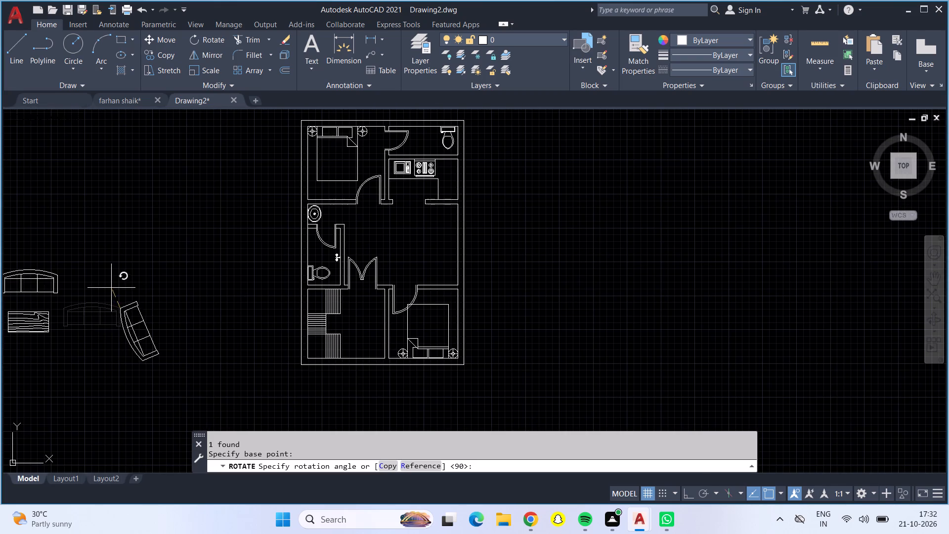
key("F8")
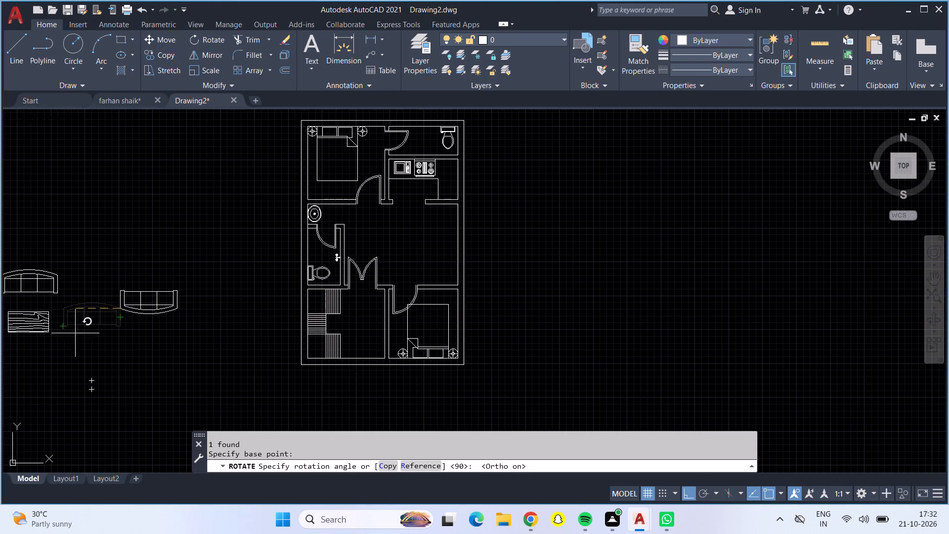
left_click(124, 342)
Move the rotated sofa into the central hall, with its curved back against the right-hand wall.
left_click(109, 296)
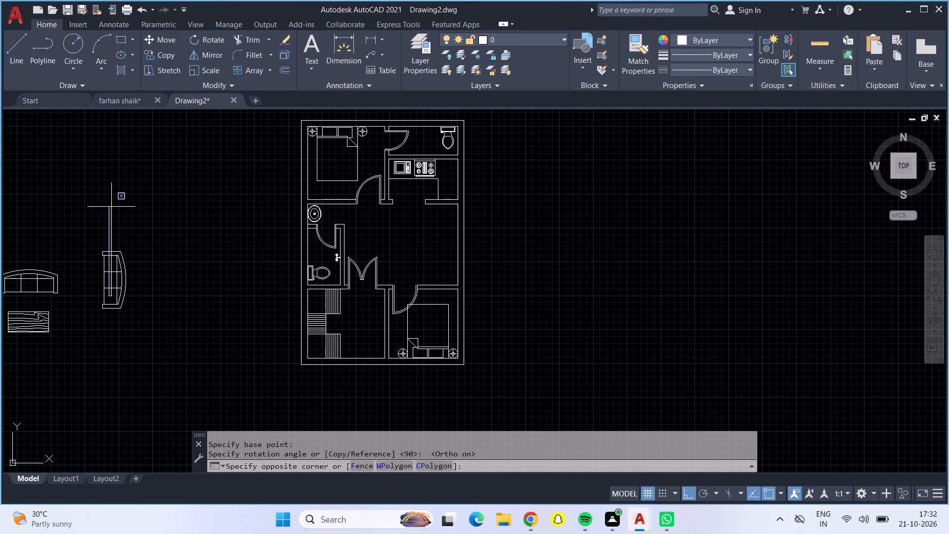
left_click(105, 295)
left_click(127, 291)
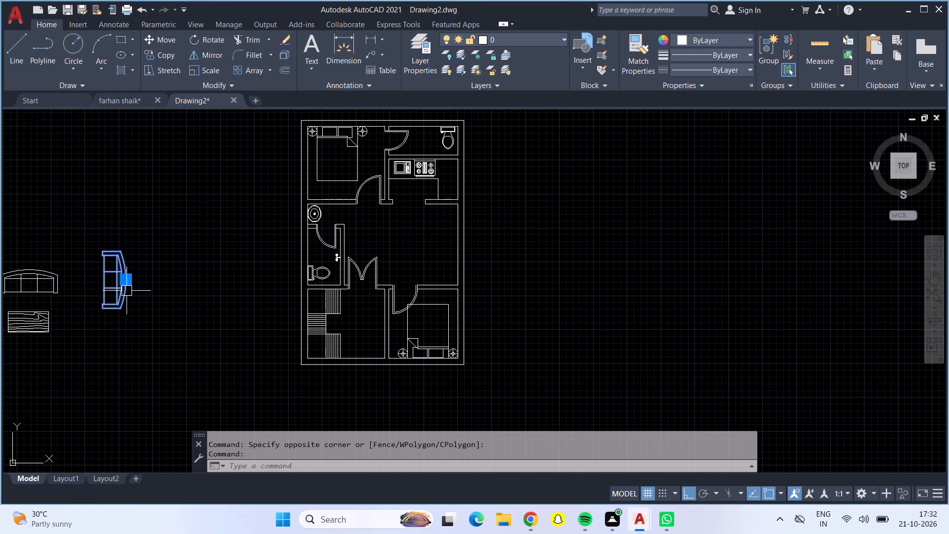
left_click(151, 39)
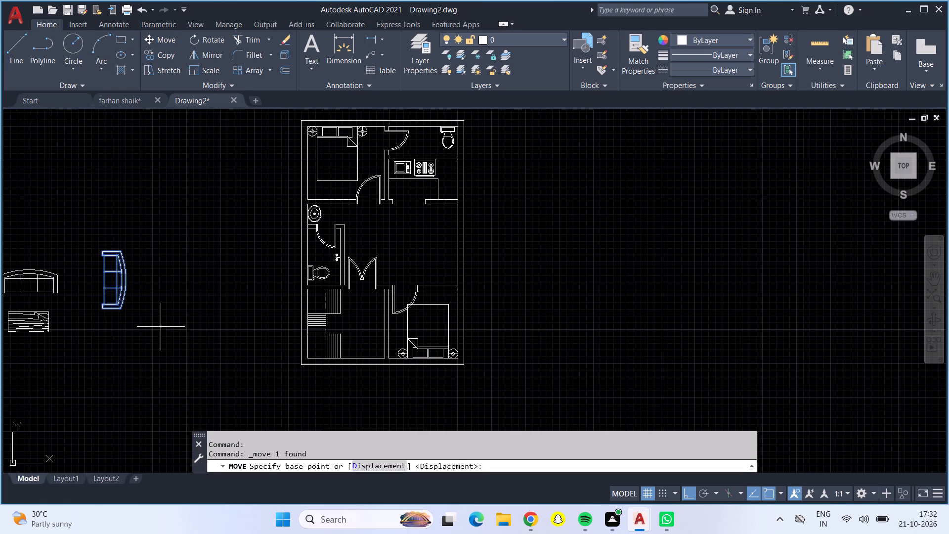
left_click(121, 283)
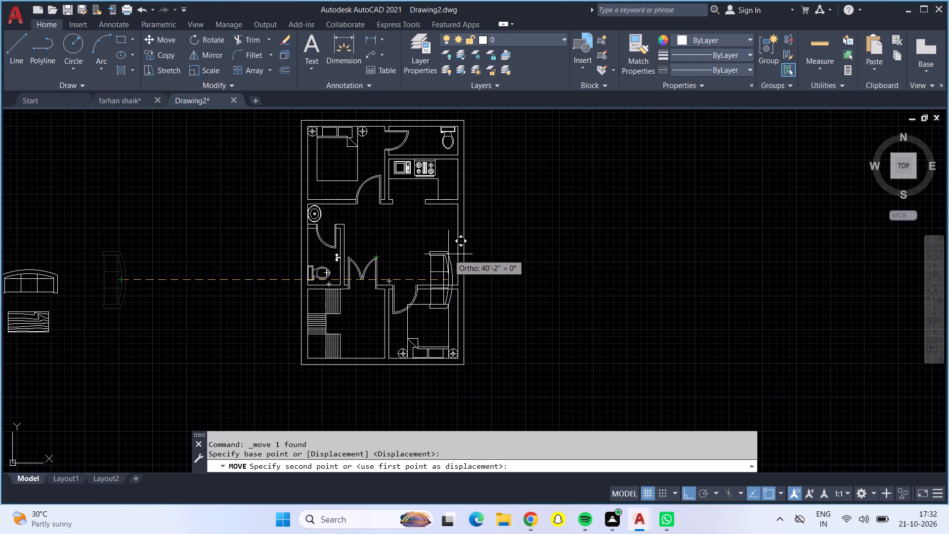
key("F8")
scroll(450, 248, "up", 2)
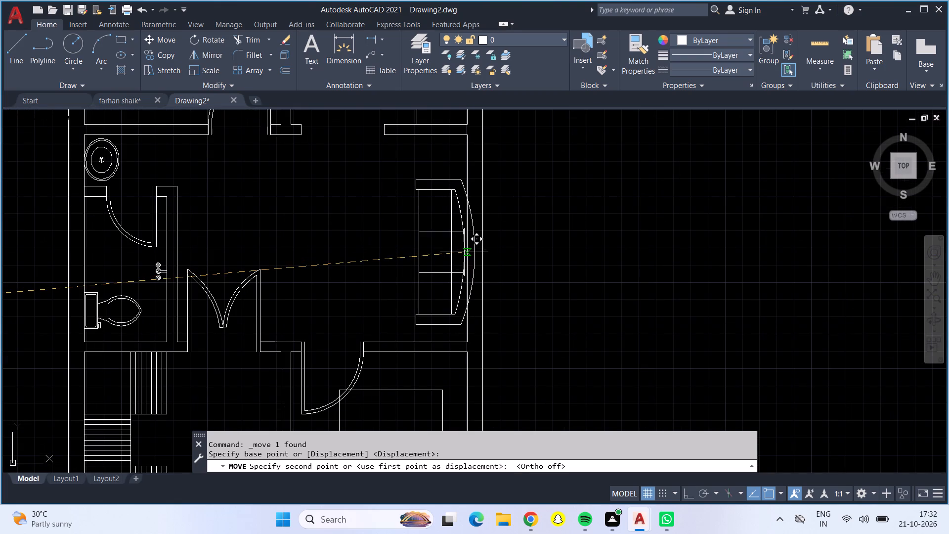
left_click(456, 244)
scroll(456, 244, "down", 3)
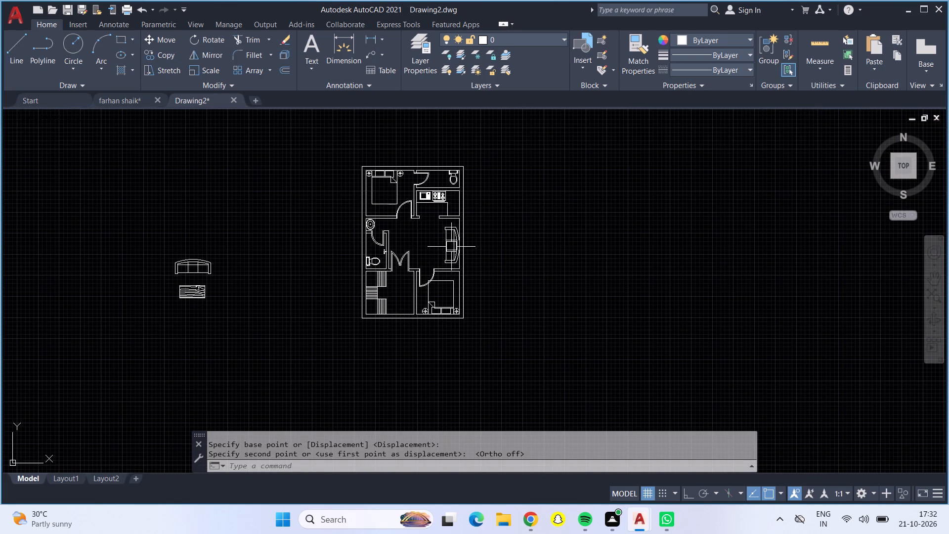
Rotate the wooden table outside the plan to 270° about its upper-right corner, with Ortho on.
left_click(204, 290)
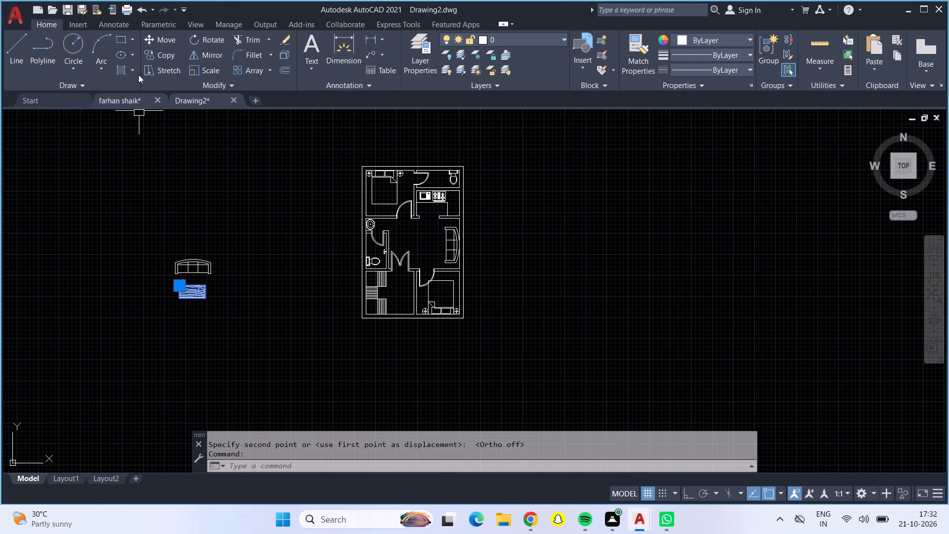
left_click(200, 38)
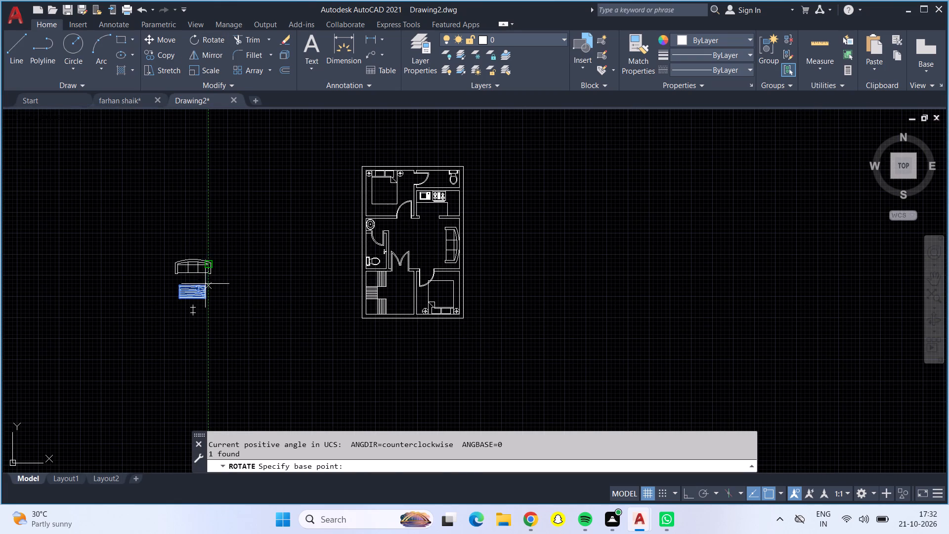
left_click(205, 284)
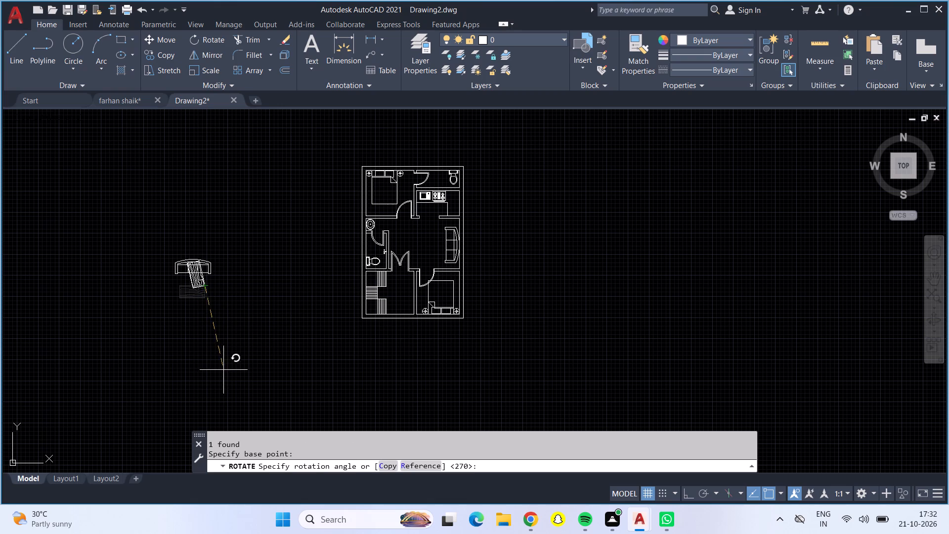
key("F8")
left_click(202, 392)
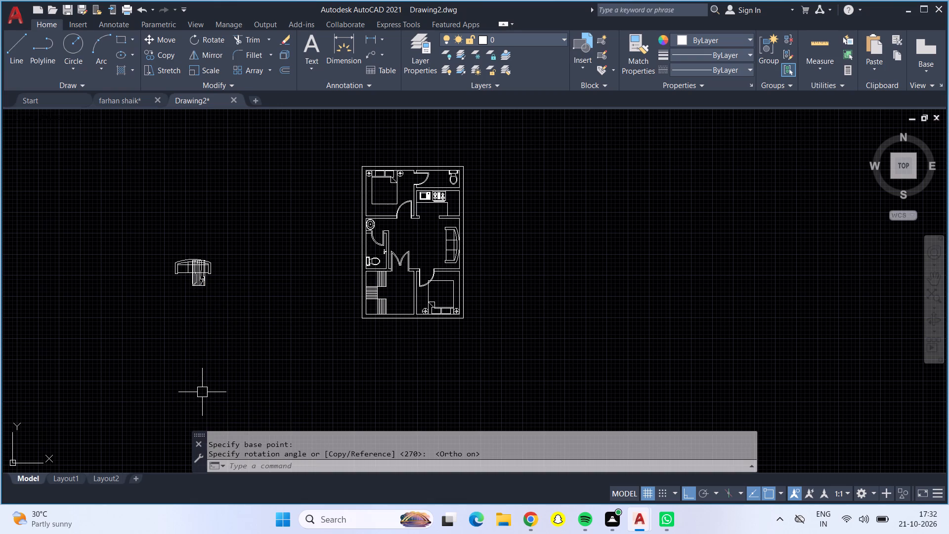
Move the rotated wooden table into the central hall, just in front of the sofa's seats.
left_click(192, 283)
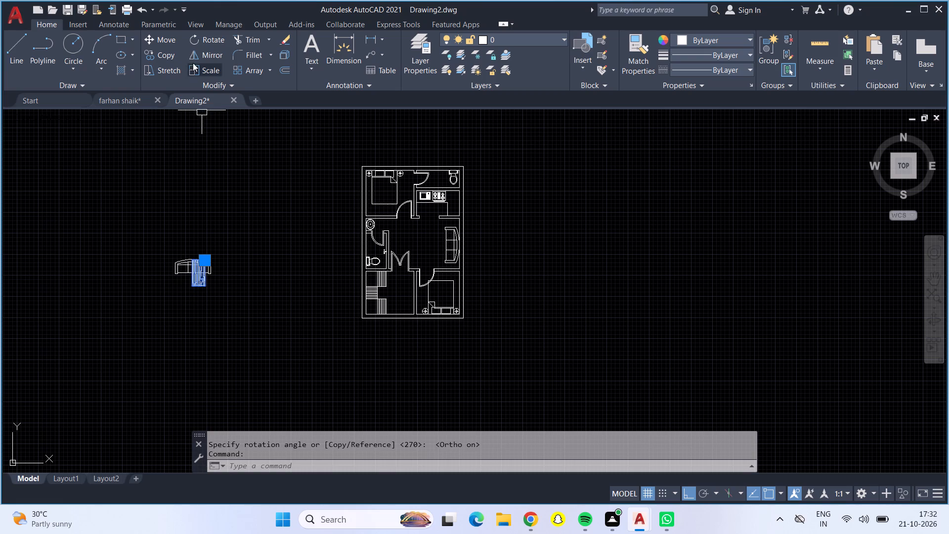
left_click(161, 31)
left_click(165, 35)
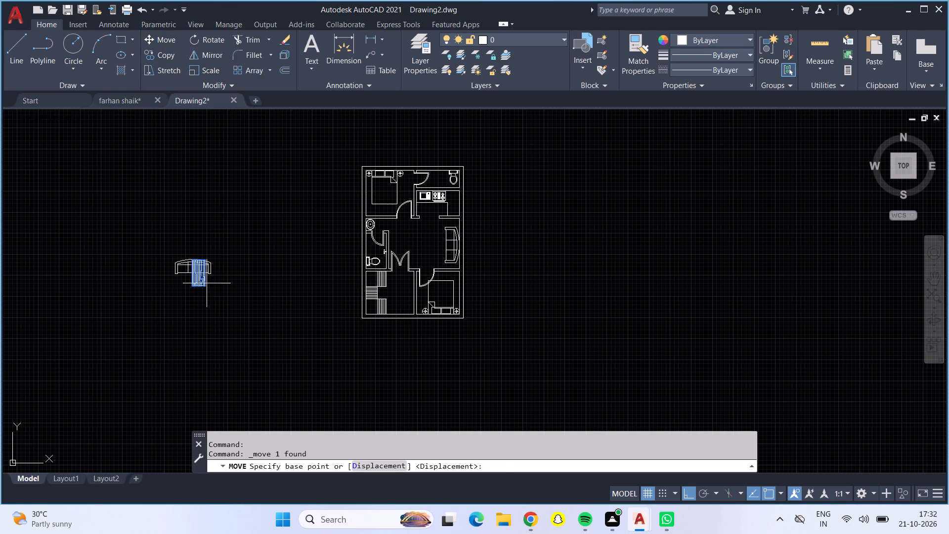
left_click(207, 281)
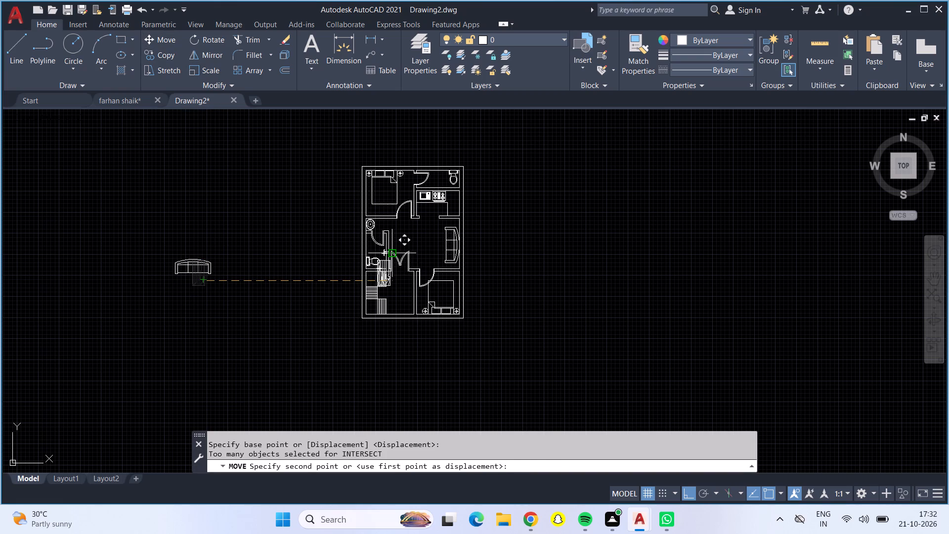
key("F8")
scroll(430, 252, "up", 3)
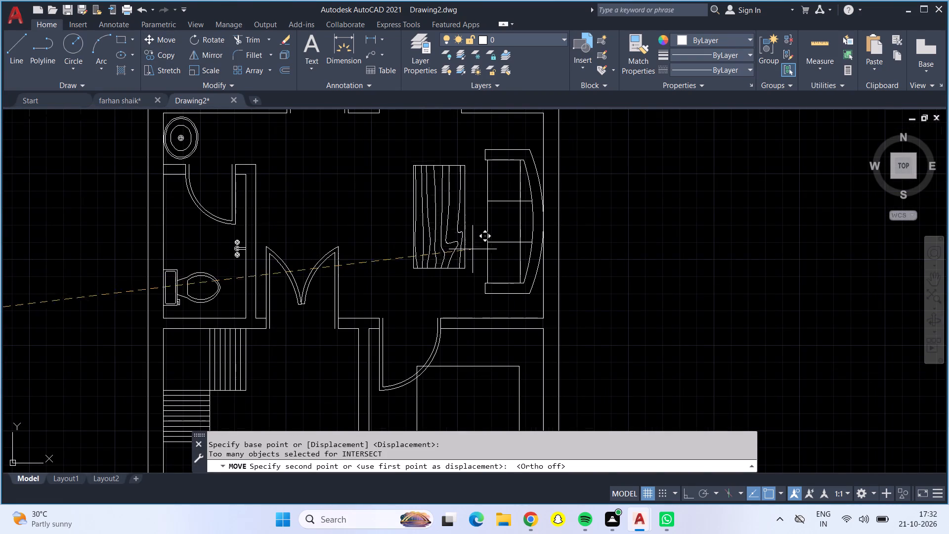
left_click(484, 253)
scroll(456, 255, "down", 3)
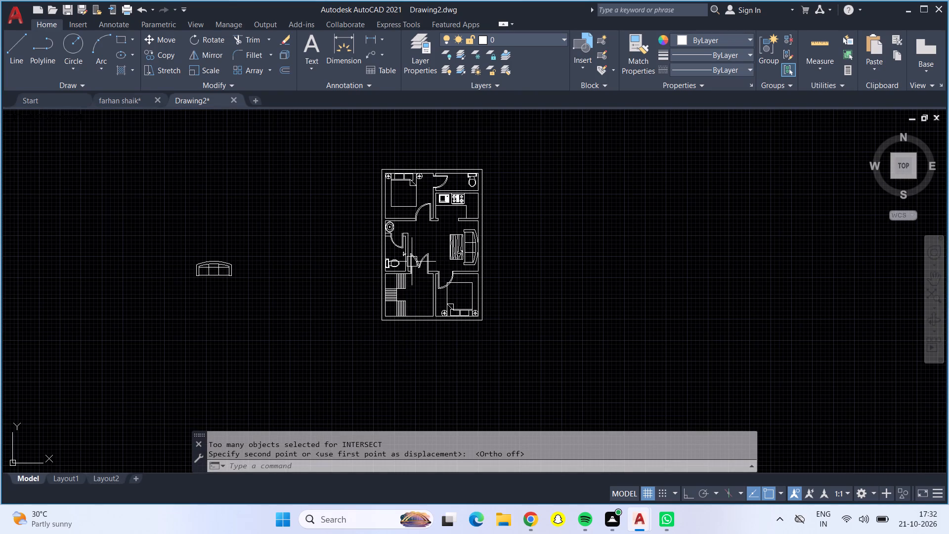
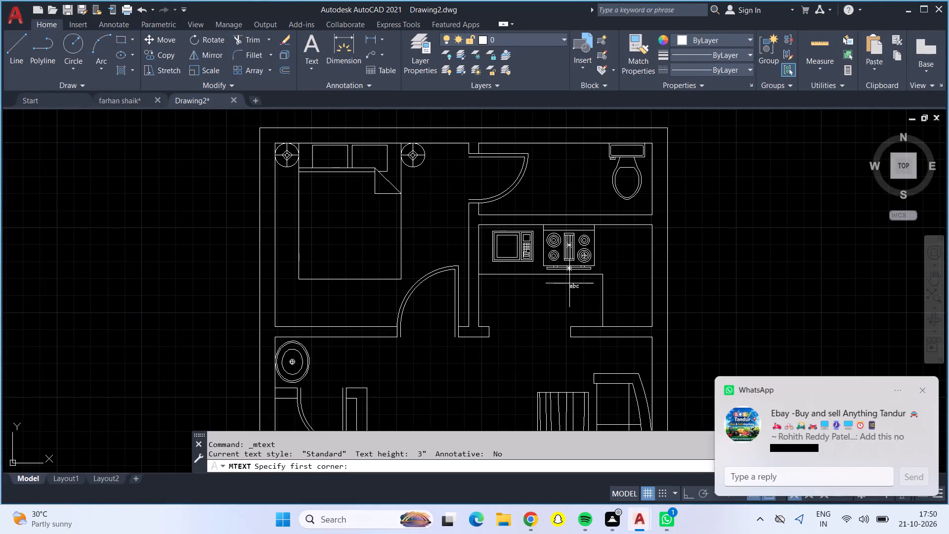
Create 9" high multiline text reading BED ROOM beside the bed in the top bedroom, widening its frame to fit one line.
left_click(407, 172)
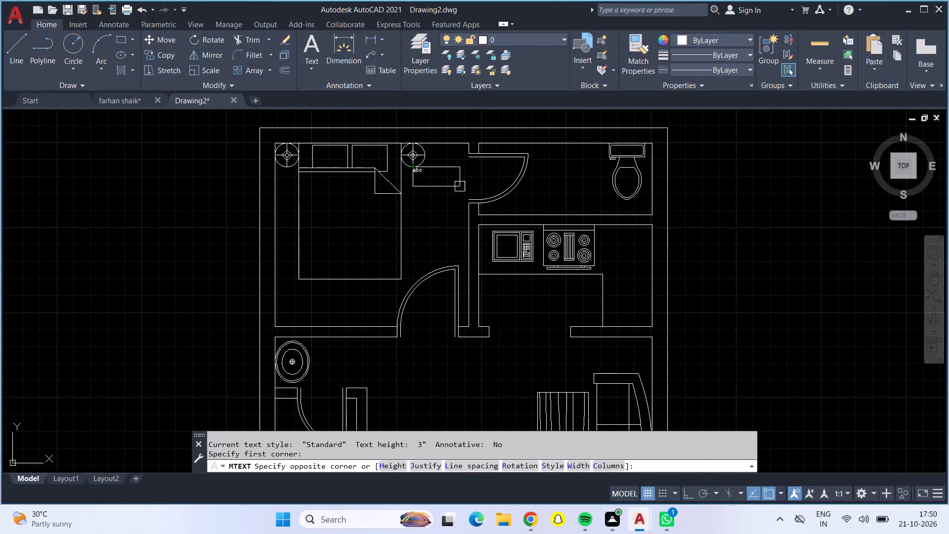
left_click(463, 264)
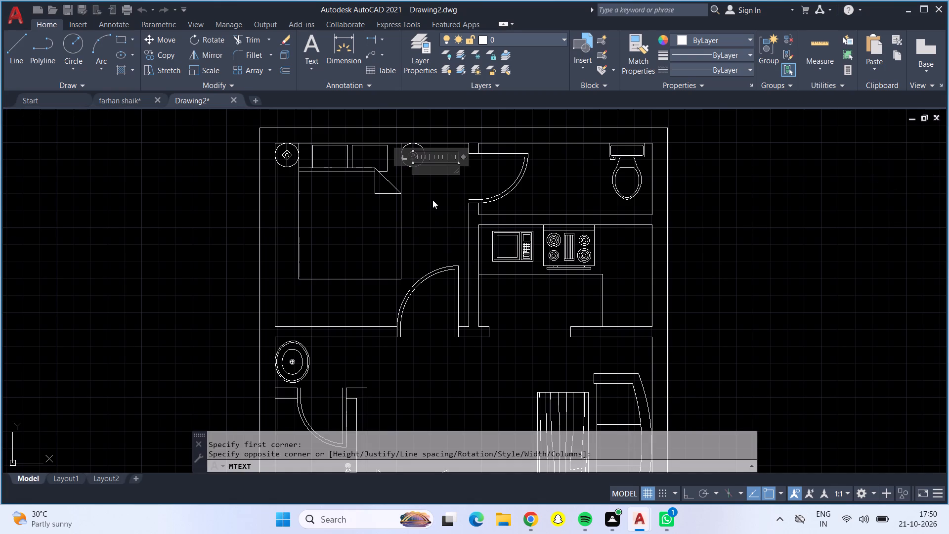
left_click(490, 76)
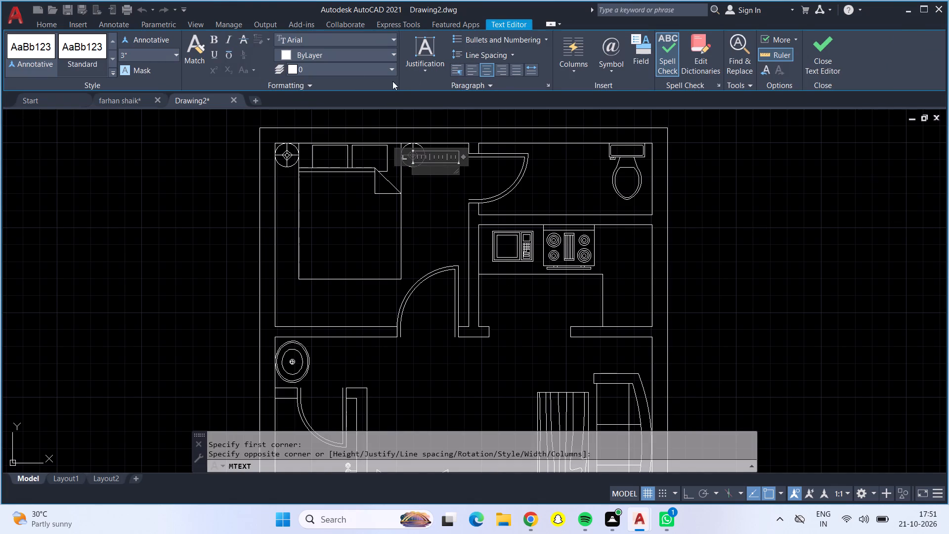
left_click(173, 54)
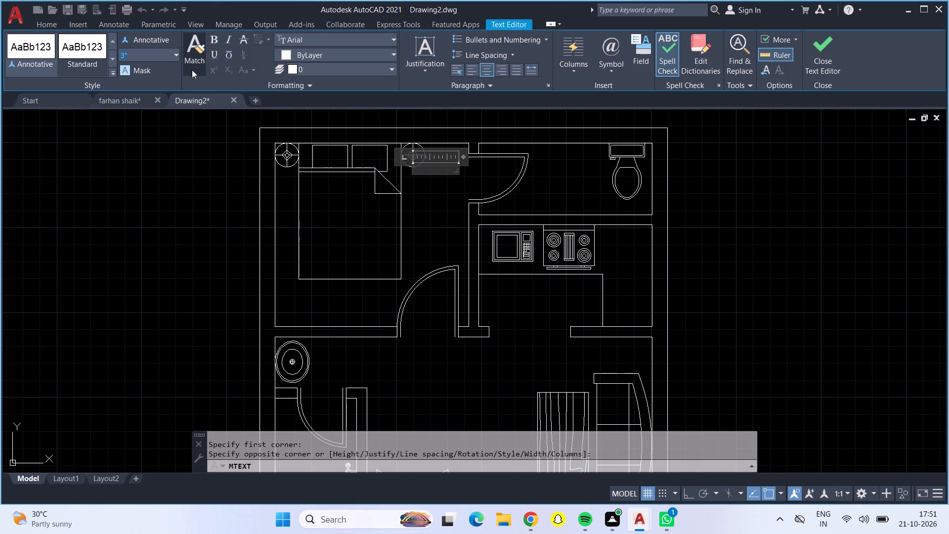
left_click(179, 54)
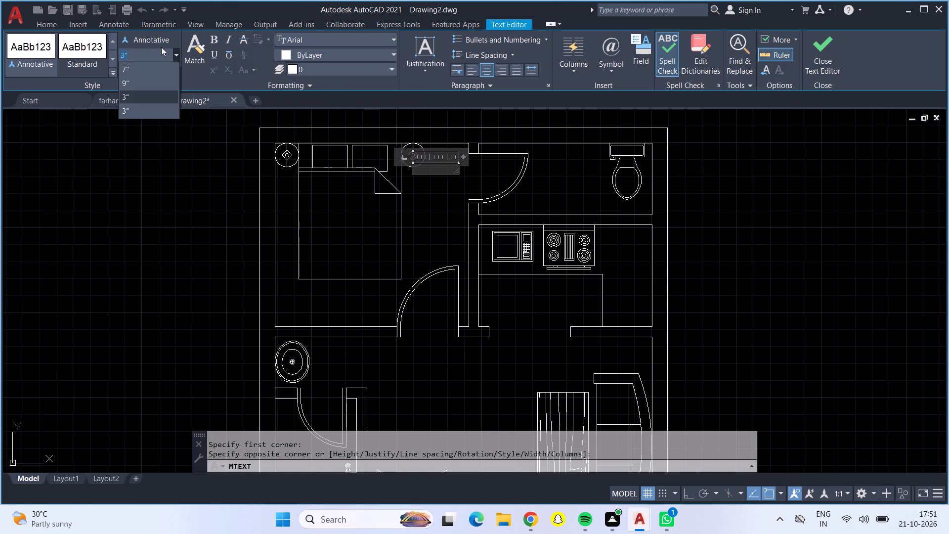
left_click(160, 89)
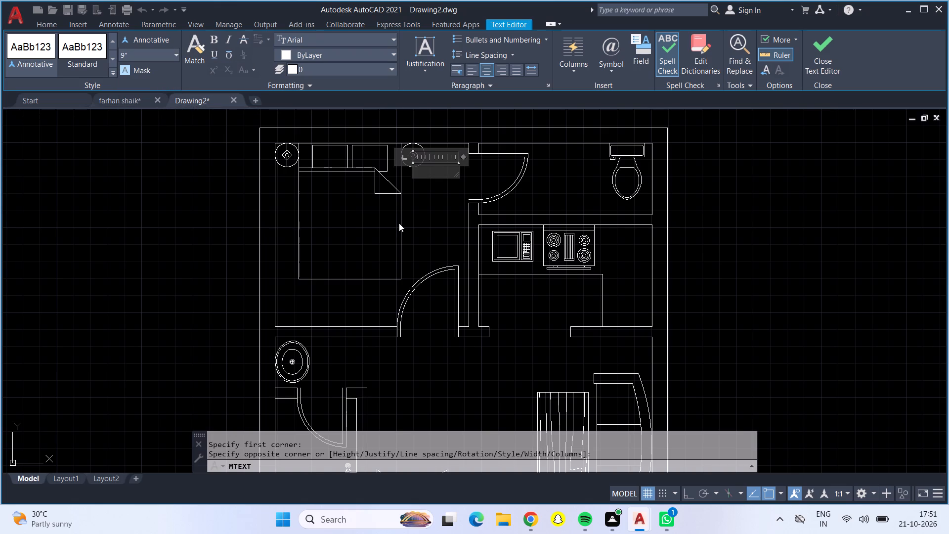
type("BED R")
type("OO")
key("shift+m")
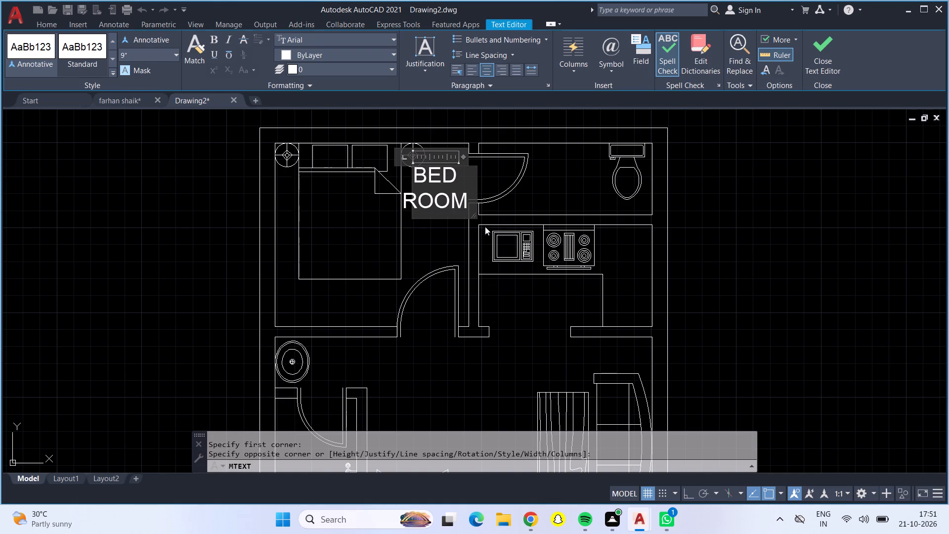
left_click_drag(462, 157, 470, 160)
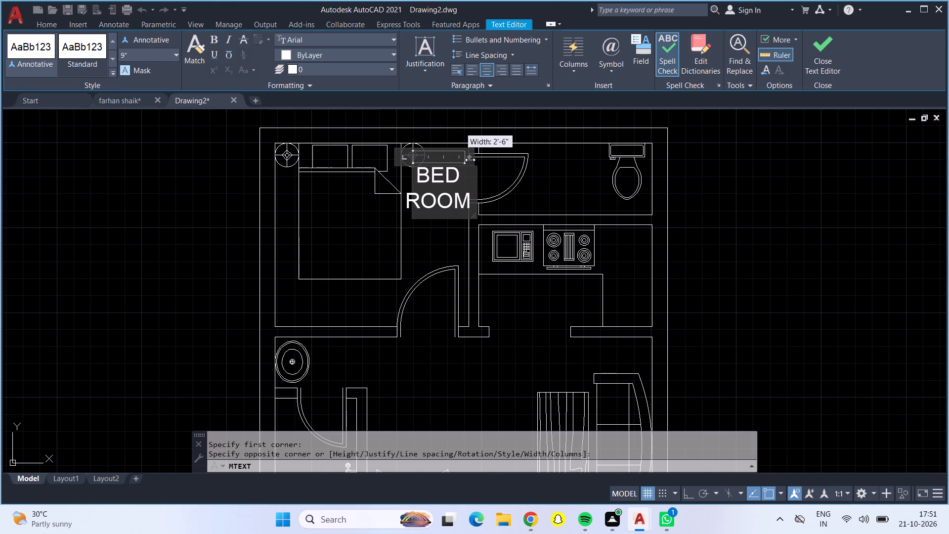
left_click_drag(470, 160, 566, 173)
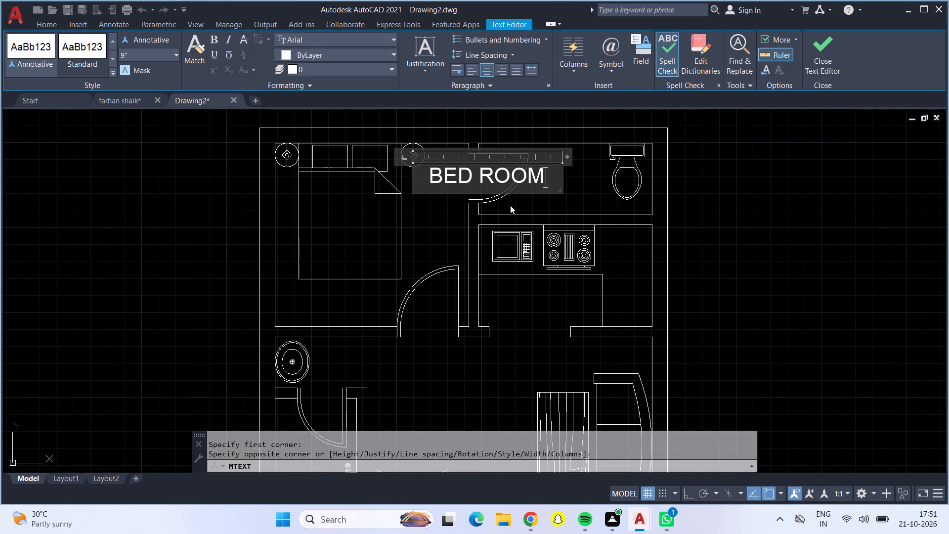
Add a second line reading 10'0" X 9'0" to the BED ROOM label and finish the text.
type("10'0\"")
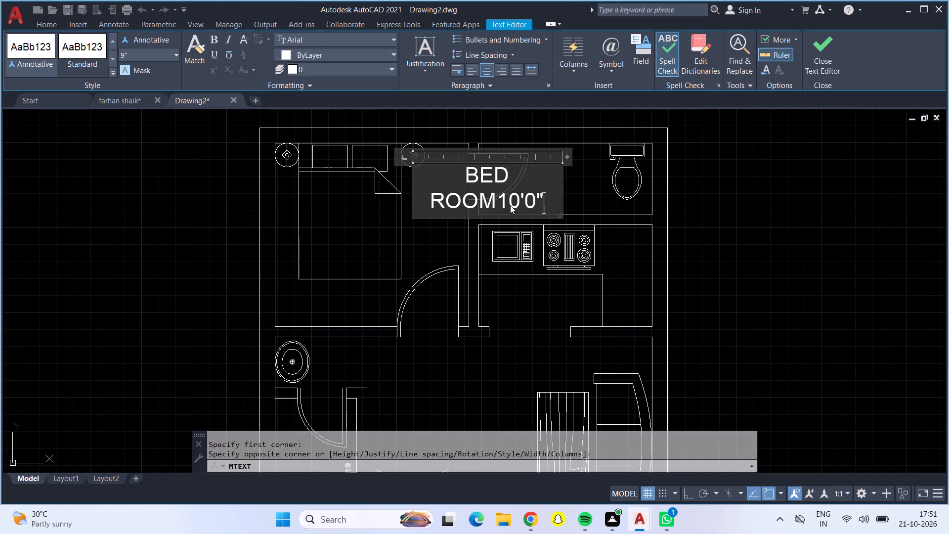
key("BackSpace")
key("BackSpace")
key("BackSpace")
key("BackSpace")
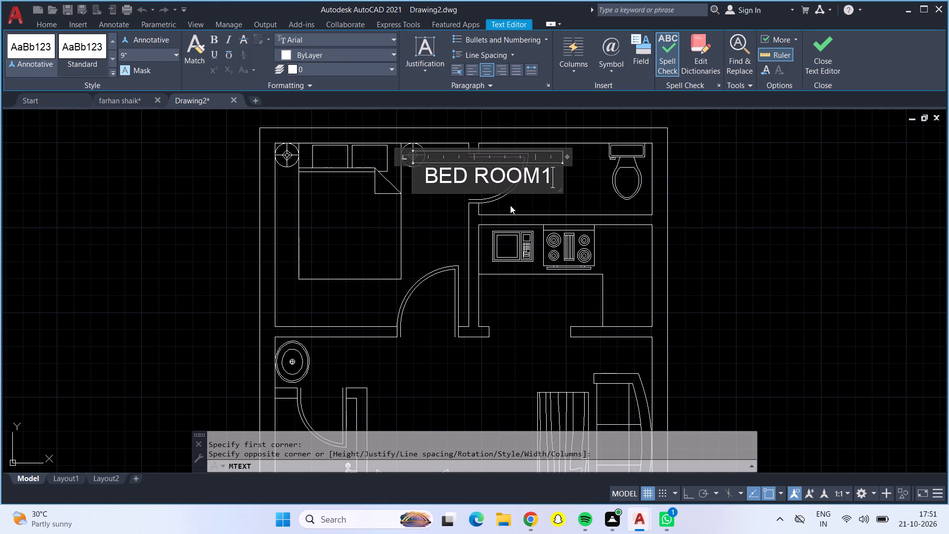
key("BackSpace")
key("Return")
type("10'0\"")
key("space")
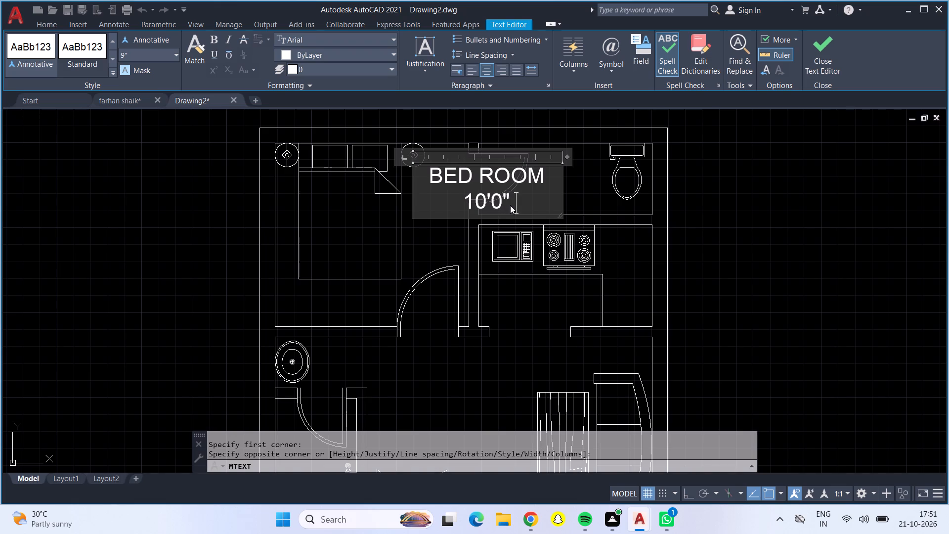
type("X")
key("space")
type("9\"")
key("BackSpace")
type("'0\"")
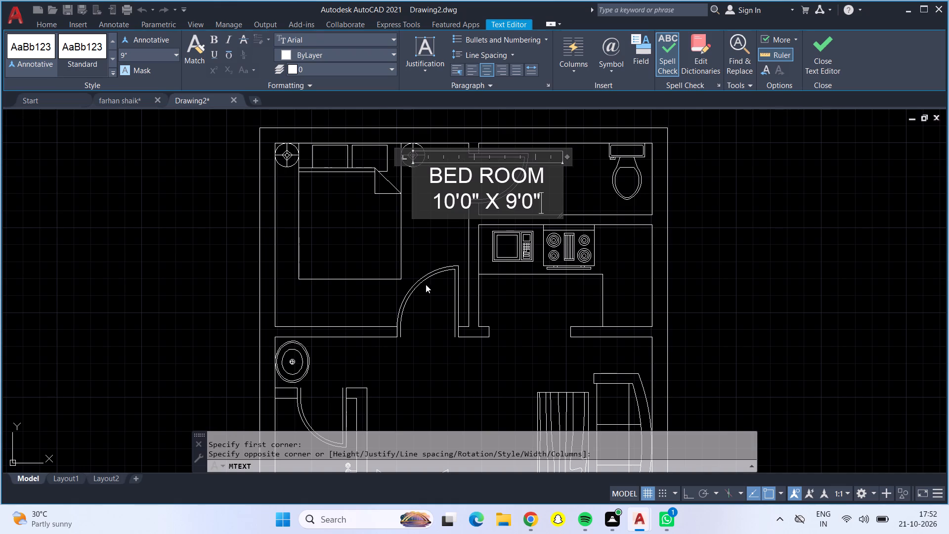
left_click(372, 250)
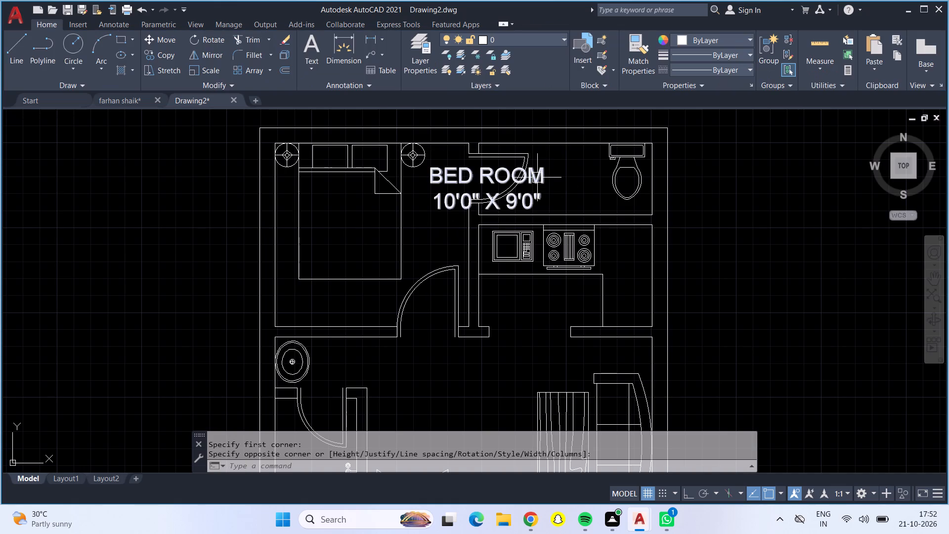
Rotate the BED ROOM label to 270° about its lower-right corner, with Ortho on.
left_click(536, 176)
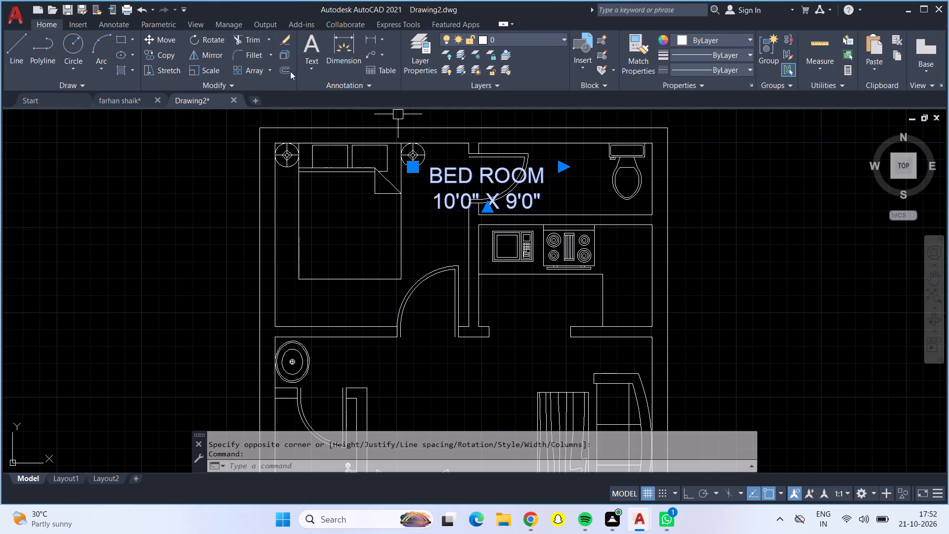
left_click(205, 37)
left_click(532, 192)
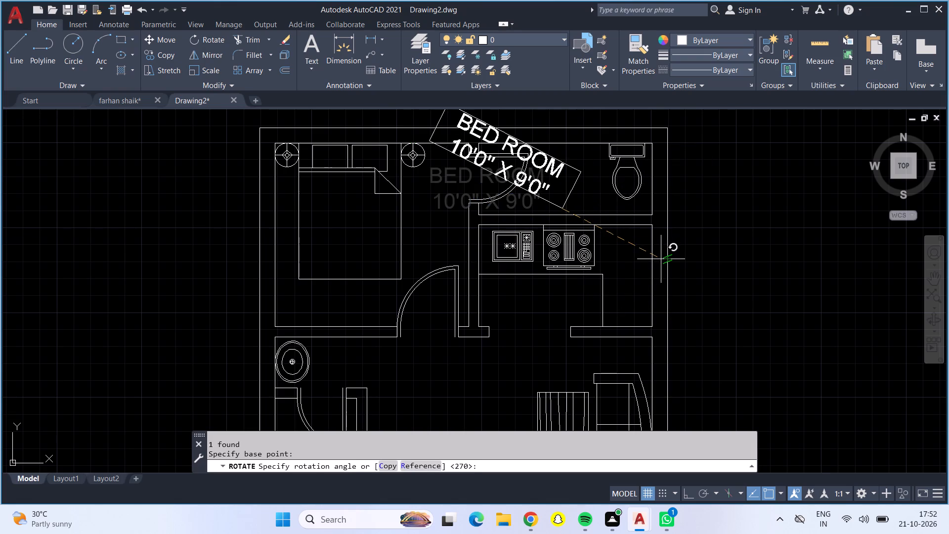
key("F8")
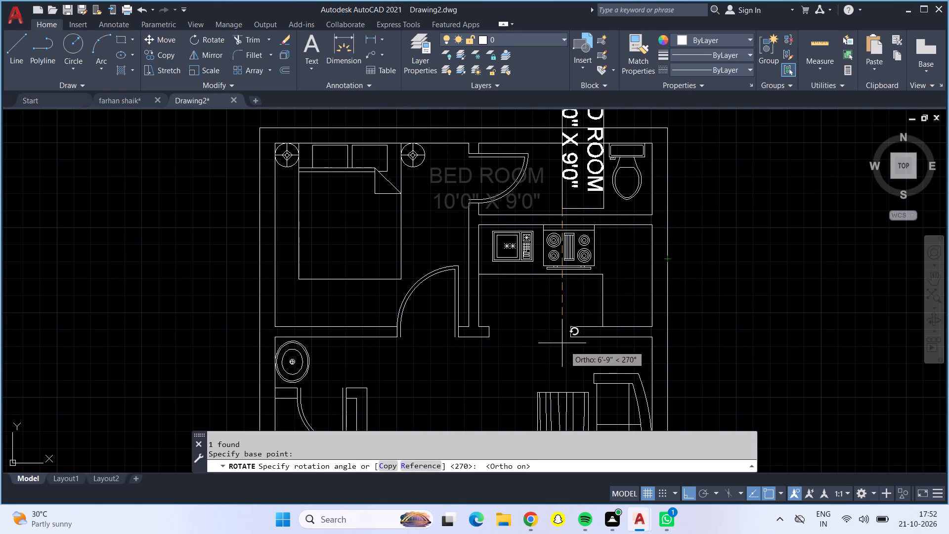
left_click(540, 329)
Move the vertical BED ROOM label into the top bedroom, between the bed and the right-hand wall, with Ortho off.
left_click(573, 171)
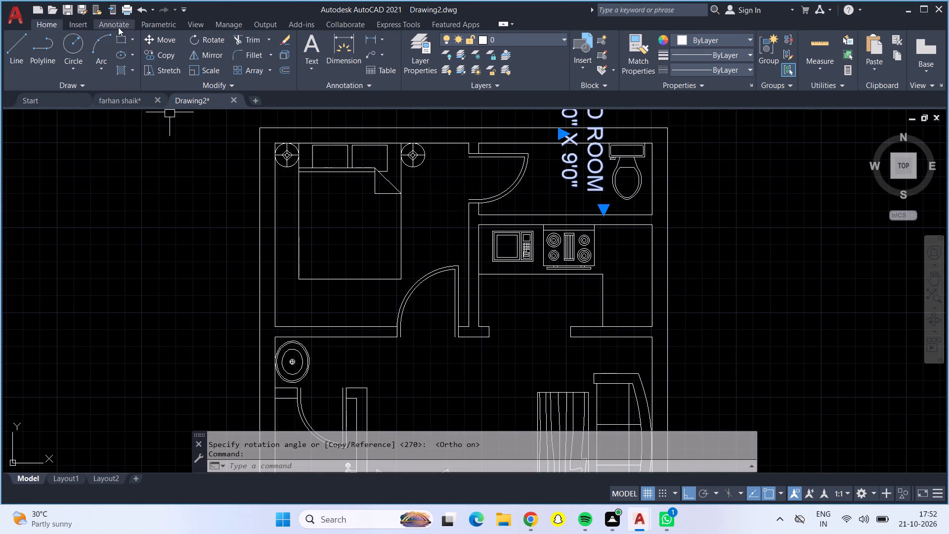
left_click(152, 38)
left_click(570, 155)
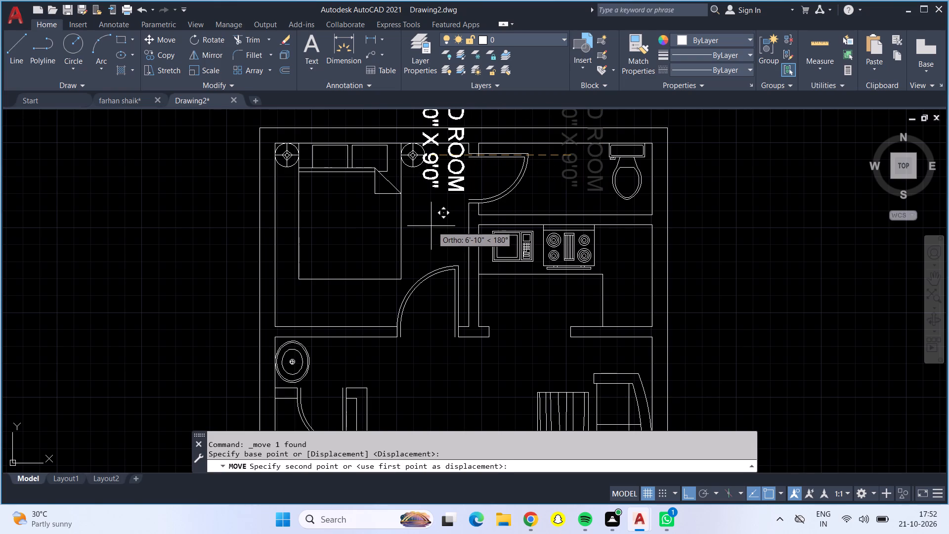
key("F8")
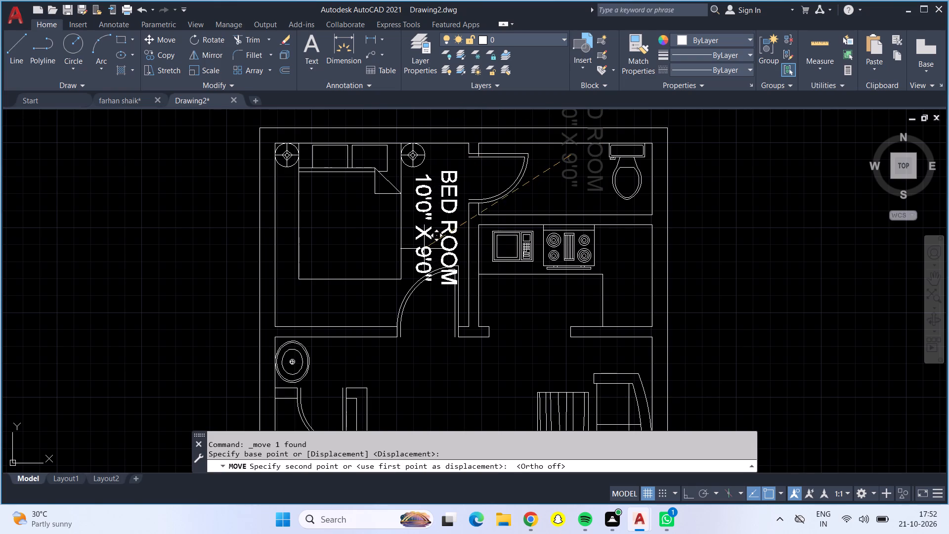
scroll(422, 247, "up", 1)
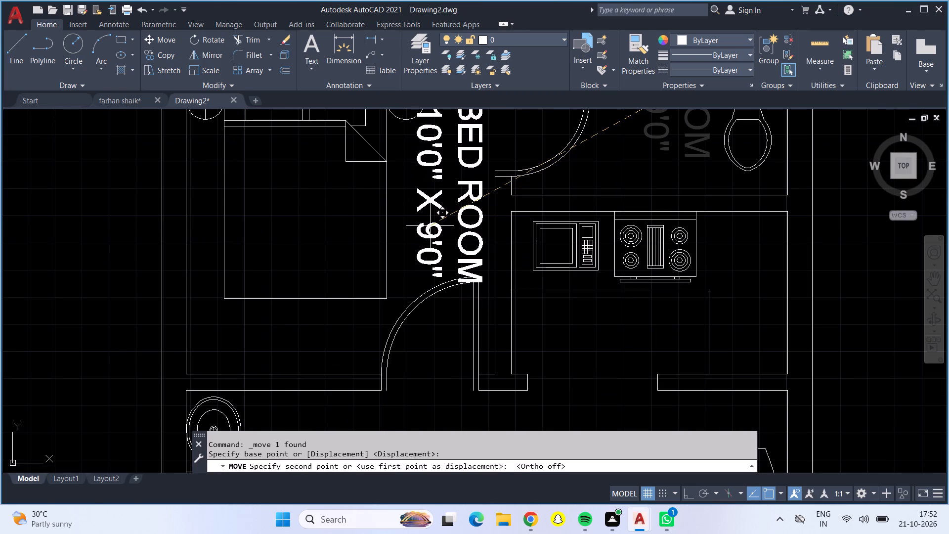
left_click(431, 233)
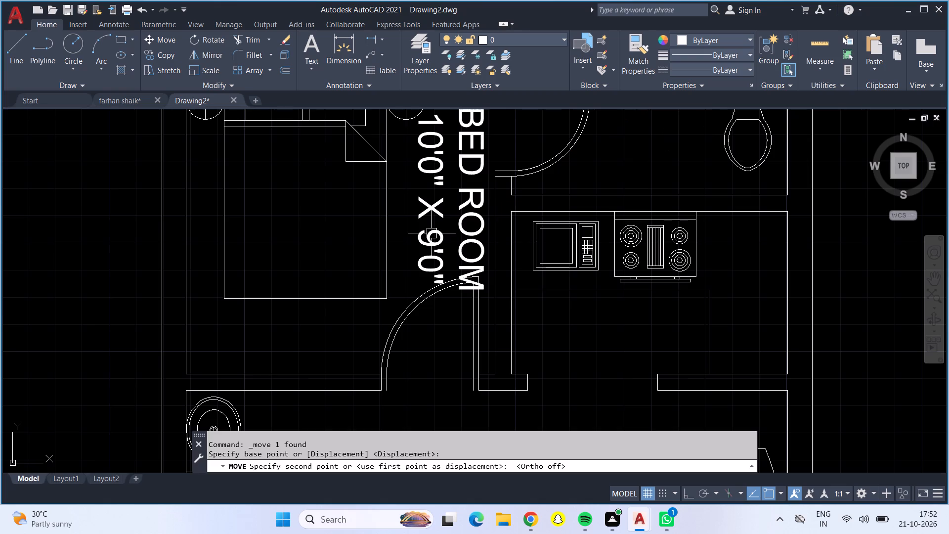
Copy the vertical BED ROOM label into the central hall, just below the wall end near the bedroom door.
scroll(432, 233, "down", 2)
middle_click_drag(479, 285, 491, 244)
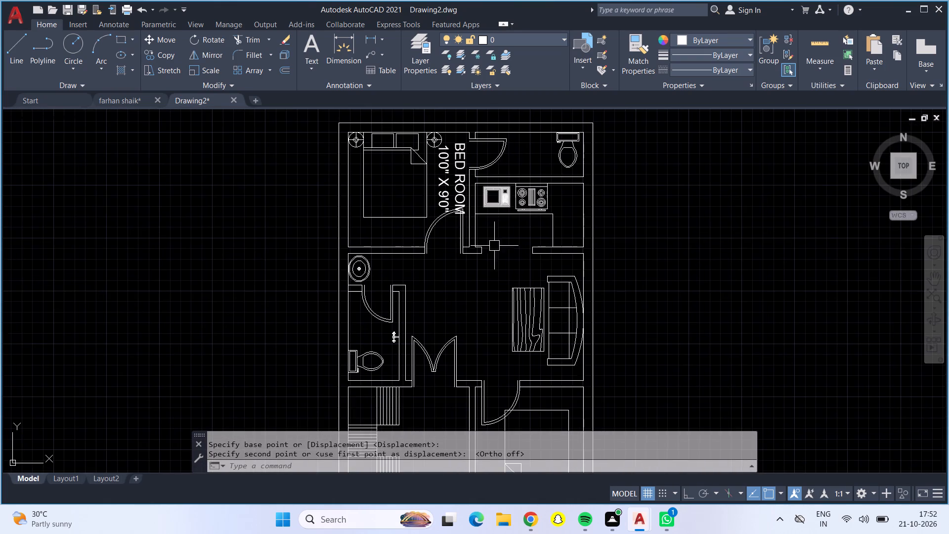
scroll(499, 270, "down", 1)
middle_click_drag(499, 274, 472, 255)
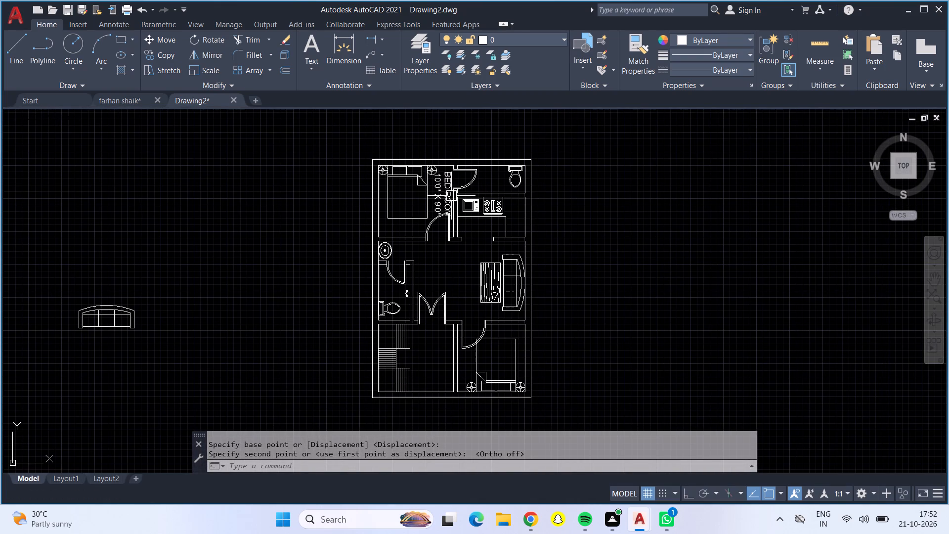
left_click(444, 191)
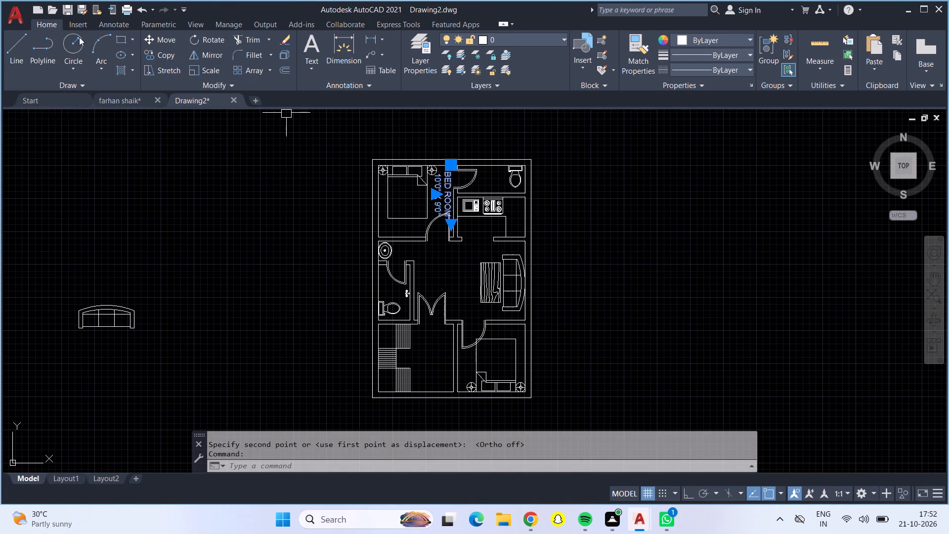
left_click(152, 50)
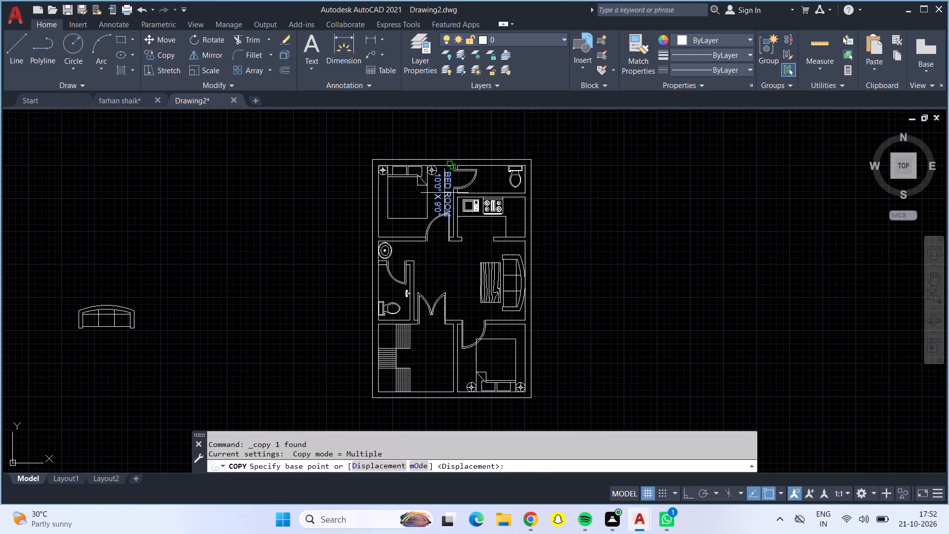
left_click(444, 193)
scroll(455, 248, "up", 3)
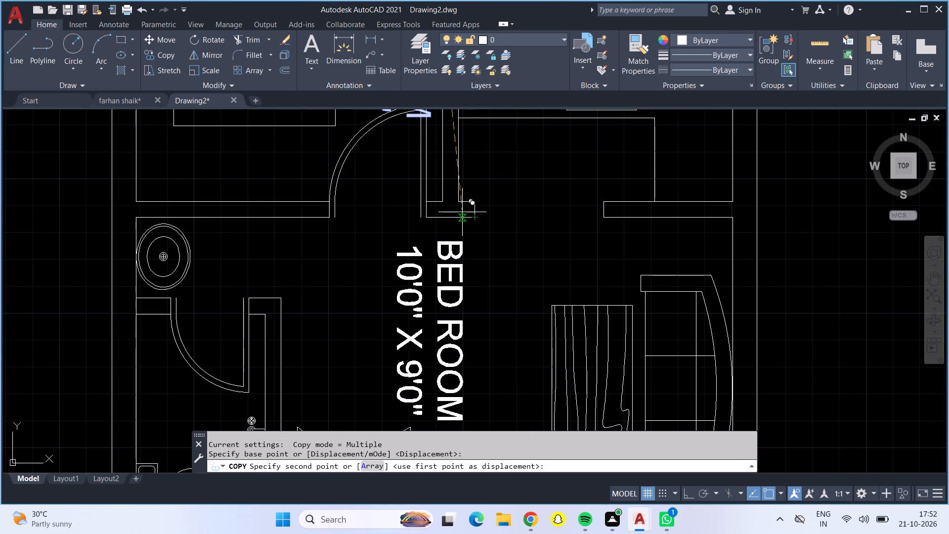
left_click(459, 218)
key("Escape")
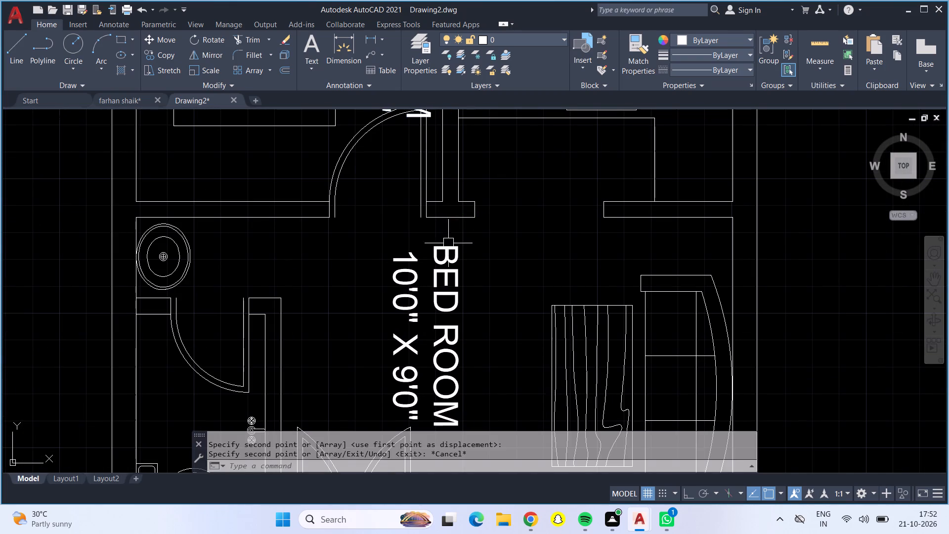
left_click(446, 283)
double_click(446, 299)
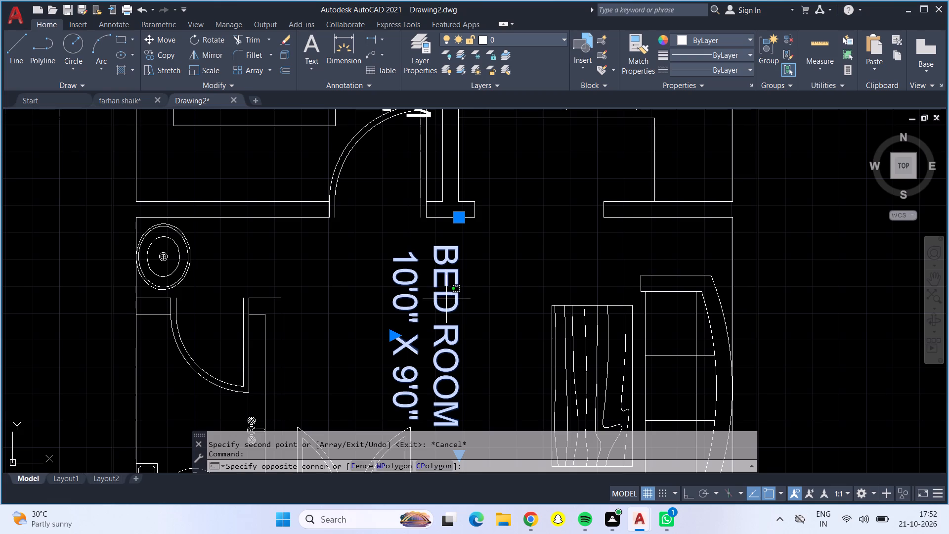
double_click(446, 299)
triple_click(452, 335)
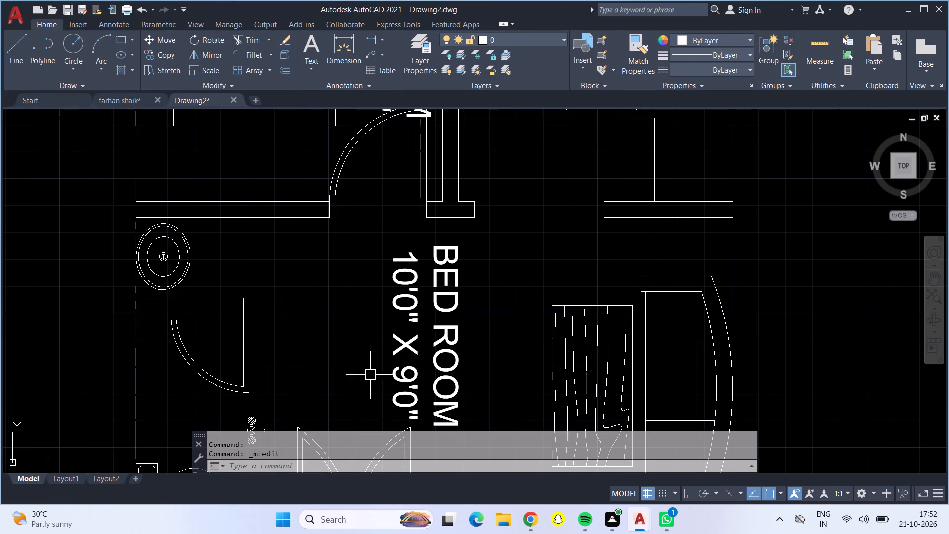
Rotate the copied label in the hall by 90° with Ortho on, so that its text reads horizontally.
left_click(423, 277)
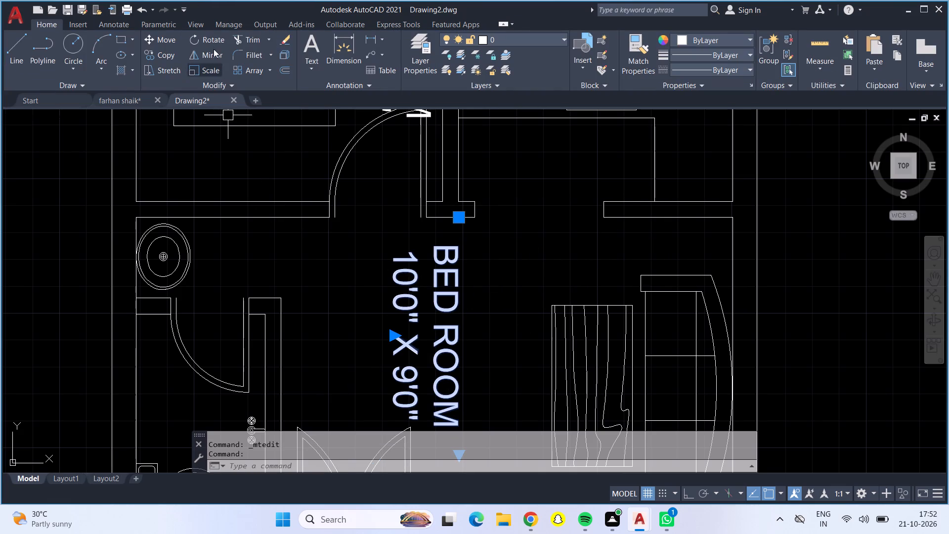
left_click(208, 39)
left_click(434, 398)
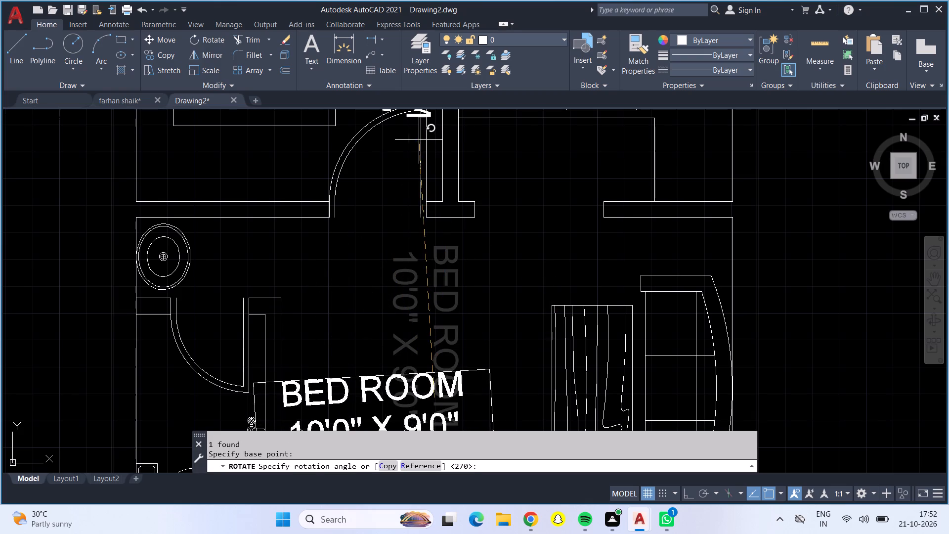
key("F8")
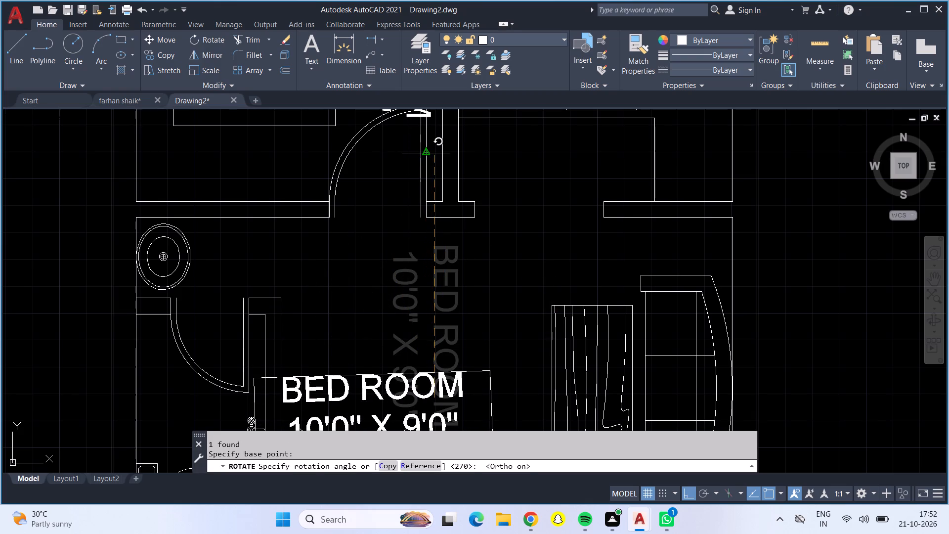
left_click(481, 257)
Move the horizontal BED ROOM label up into the middle of the central hall, between the washroom and the wooden table, with Ortho off.
left_click_drag(383, 430, 383, 425)
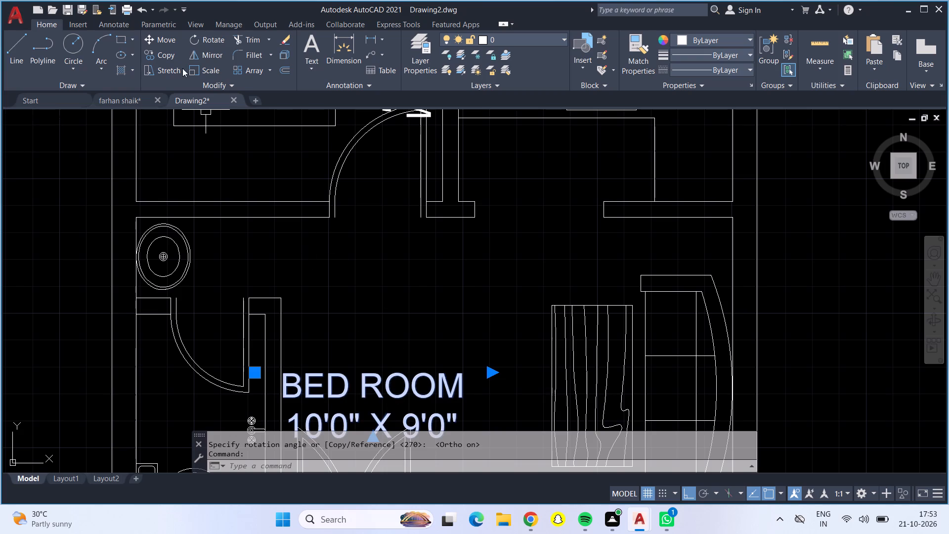
left_click(161, 42)
left_click(365, 364)
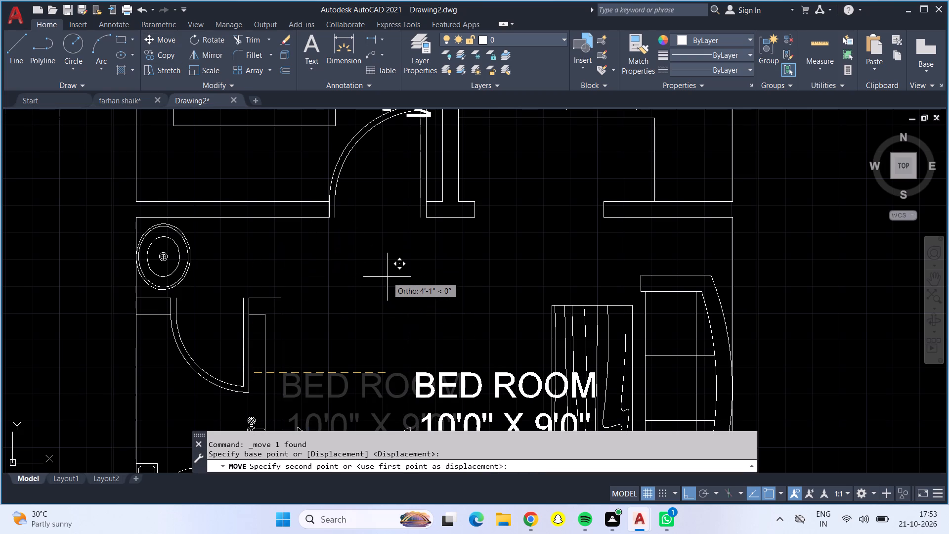
key("F8")
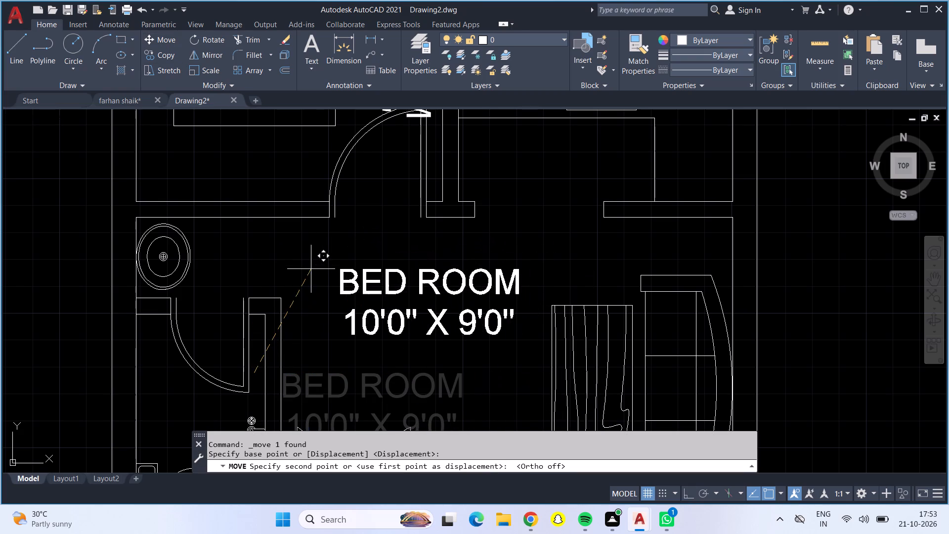
left_click(300, 296)
Replace the hall label's entire BED ROOM text with the name LIVING HALL.
double_click(369, 304)
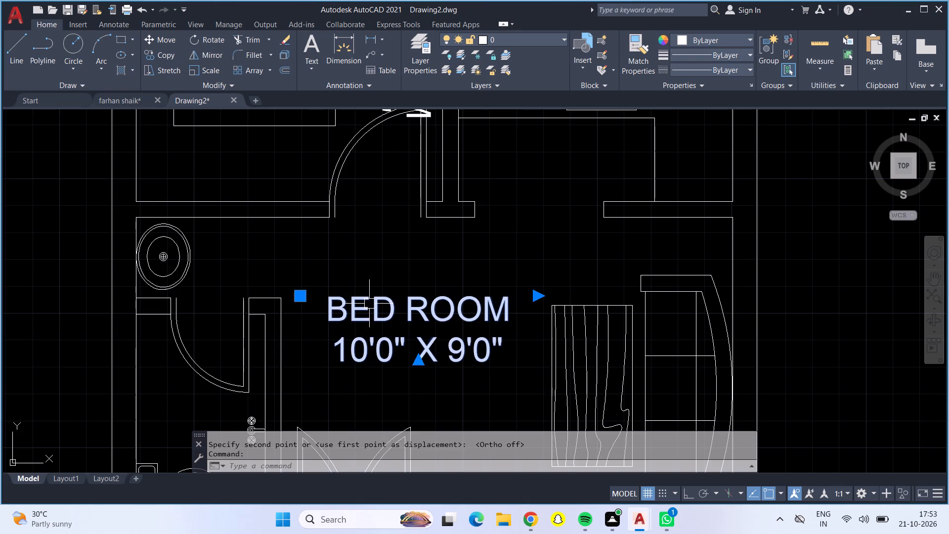
left_click(518, 345)
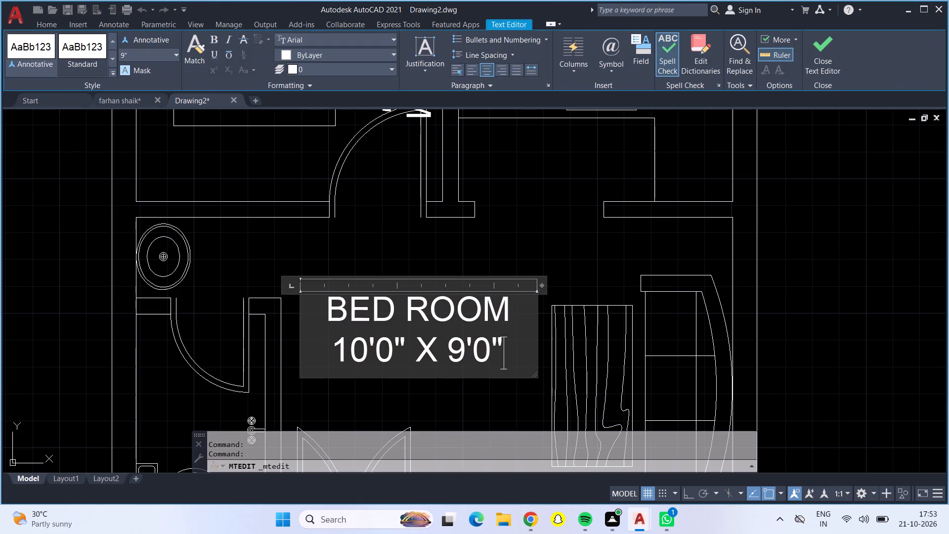
key("BackSpace")
key("BackSpace")
key("BackSpace")
key("BackSpace")
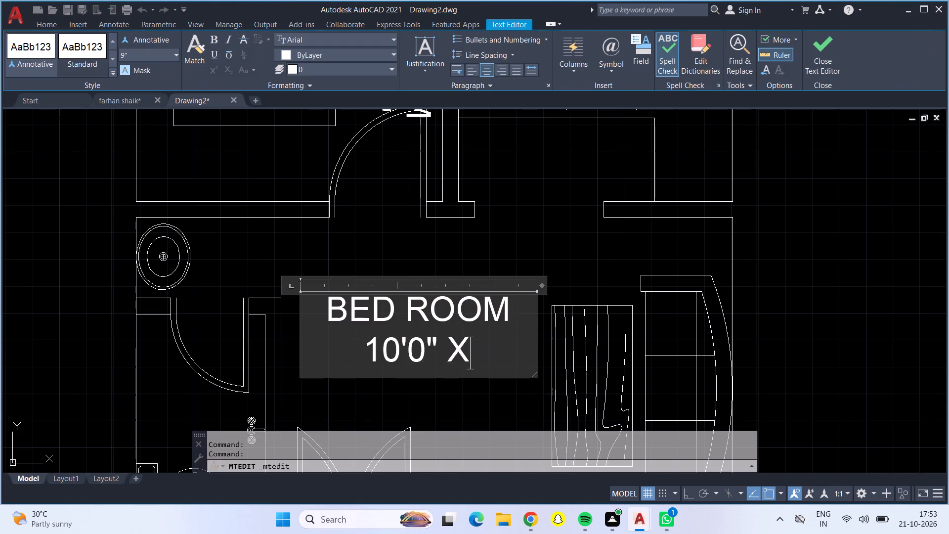
key("BackSpace")
key("BackSpace")
key("BackSpace")
key("BackSpace")
key("BackSpace")
key("BackSpace")
key("BackSpace")
key("BackSpace")
key("BackSpace")
key("BackSpace")
key("BackSpace")
key("BackSpace")
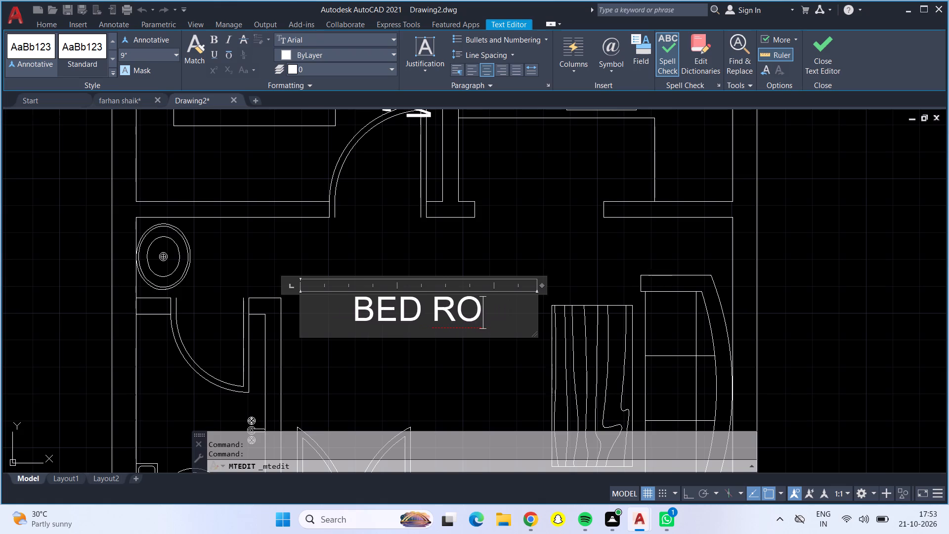
key("BackSpace")
key("BackSpace")
key("BackSpace")
key("BackSpace")
key("BackSpace")
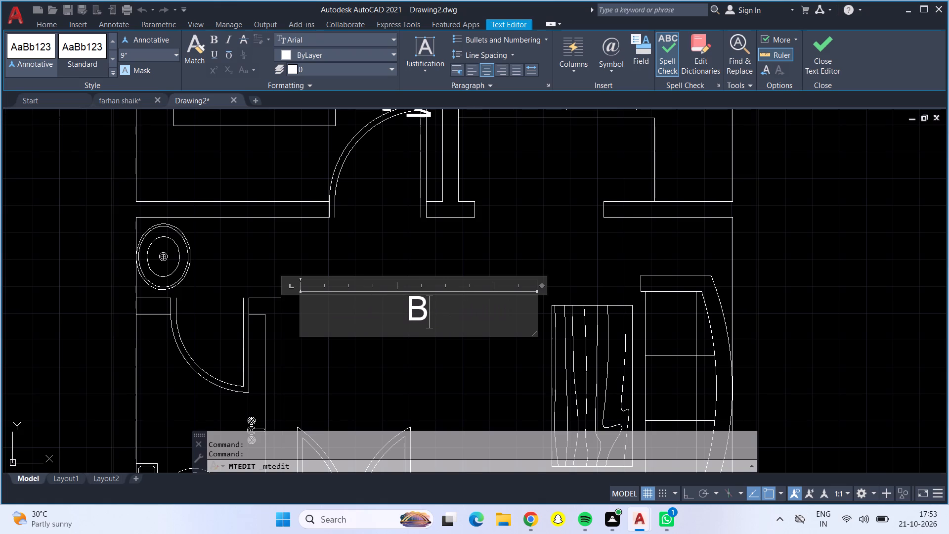
key("backslash")
key("BackSpace")
key("BackSpace")
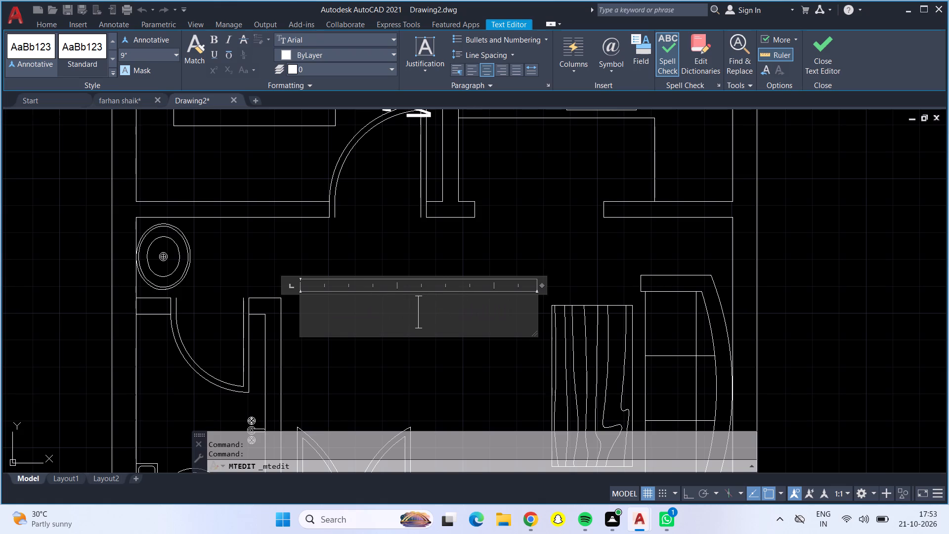
type("LI")
key("shift+v")
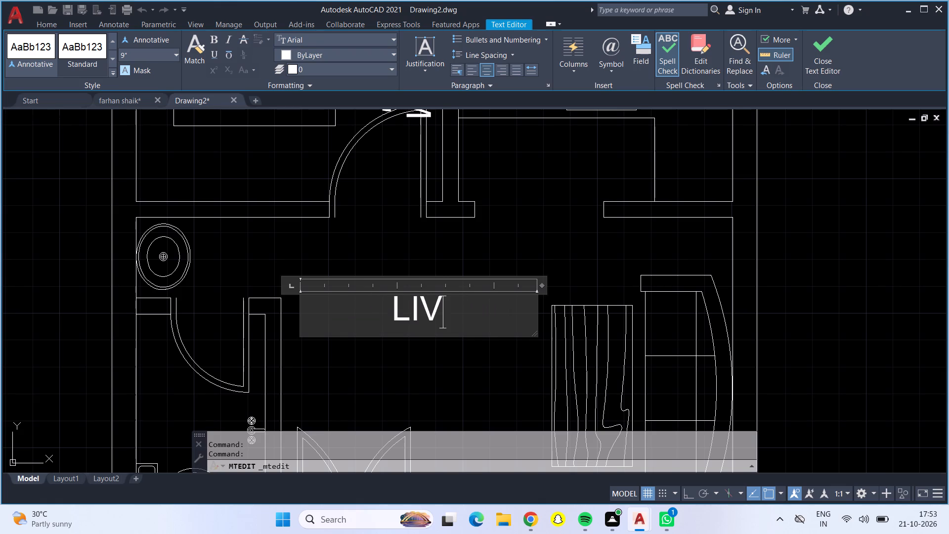
type("ING")
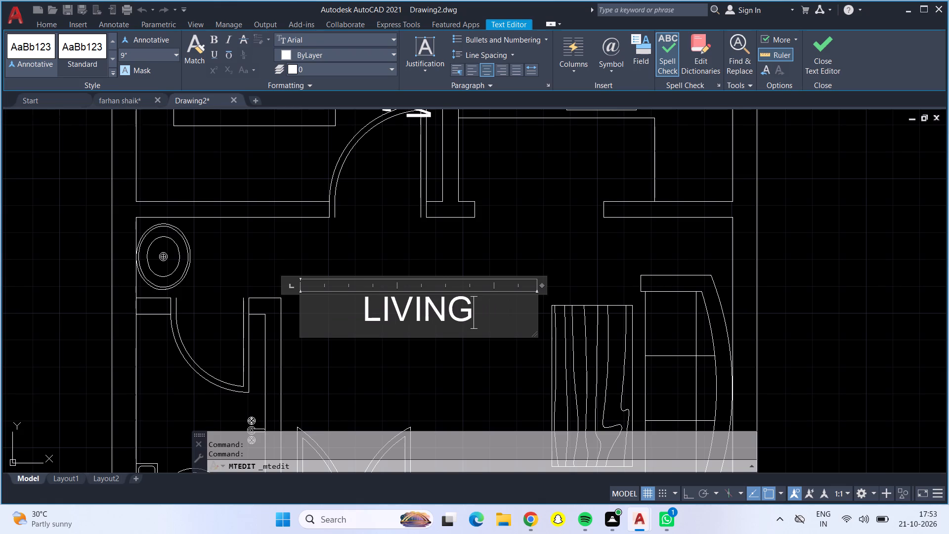
key("shift+space")
type("HALL")
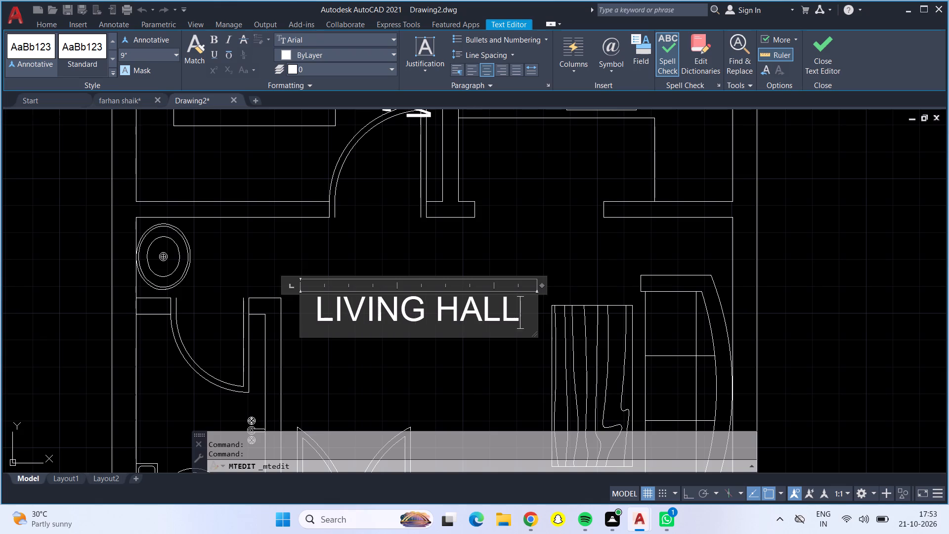
Add the dimensions 14'6" X 10'0" as a second line of the LIVING HALL label and finish editing.
key("Return")
type("14'")
type("6\" X")
key("space")
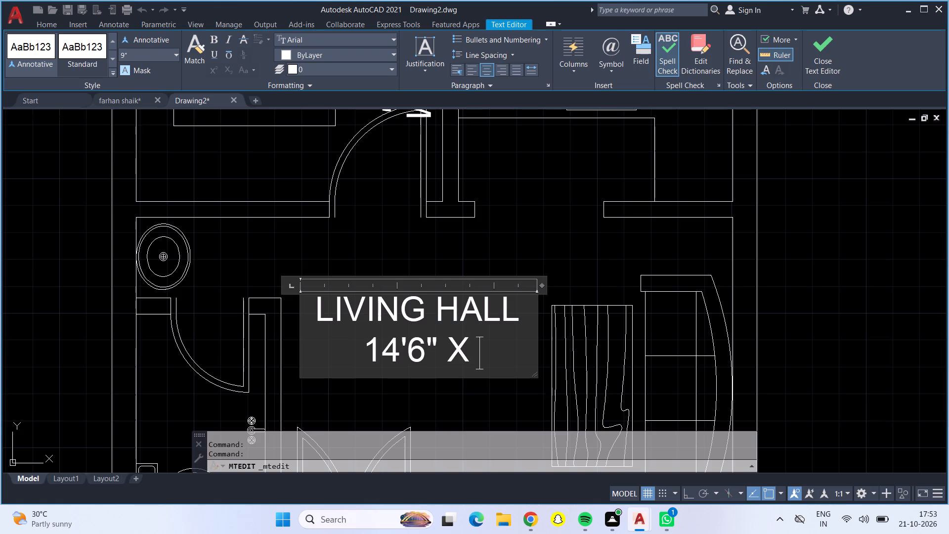
key("4")
key("BackSpace")
type("10'0\"")
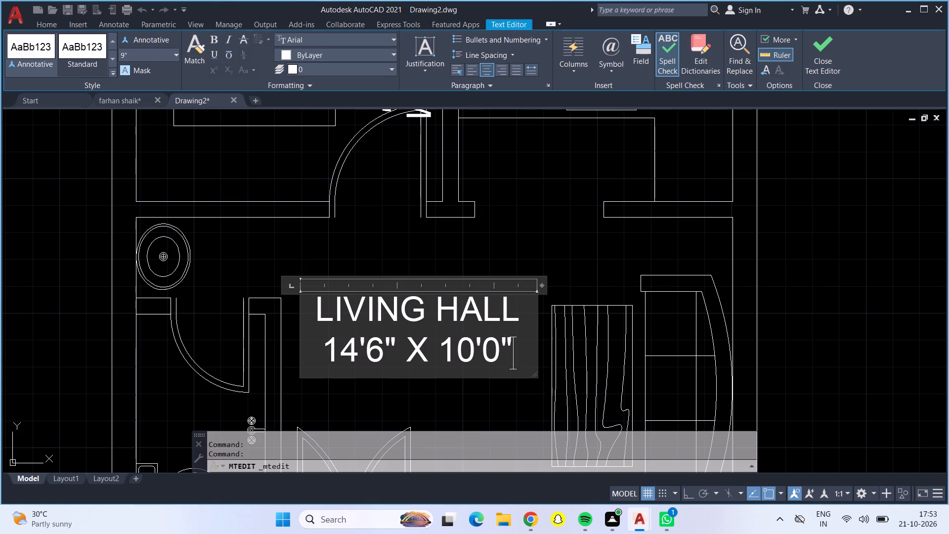
left_click(441, 404)
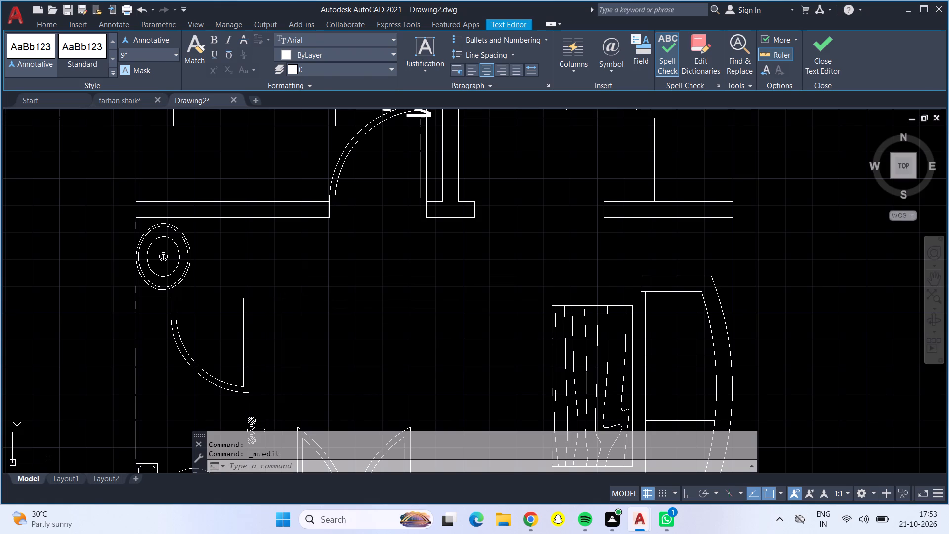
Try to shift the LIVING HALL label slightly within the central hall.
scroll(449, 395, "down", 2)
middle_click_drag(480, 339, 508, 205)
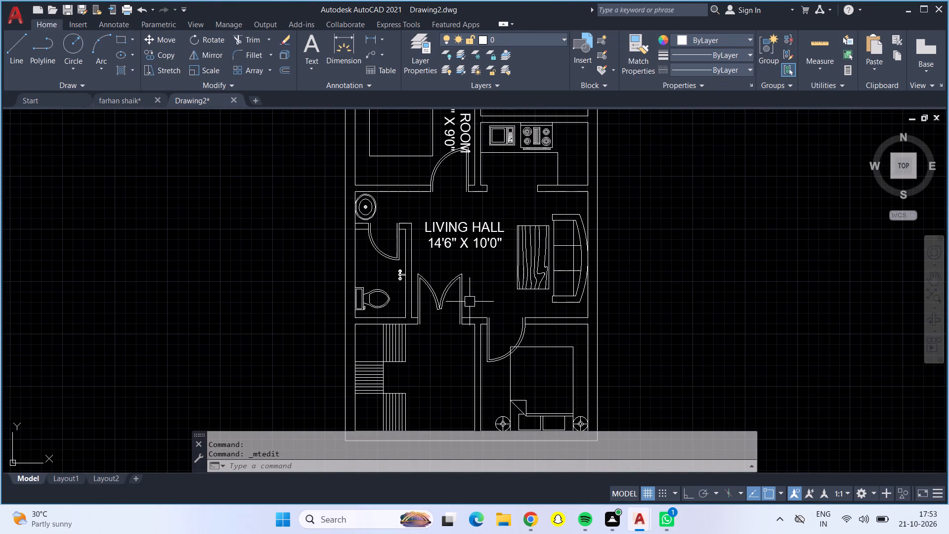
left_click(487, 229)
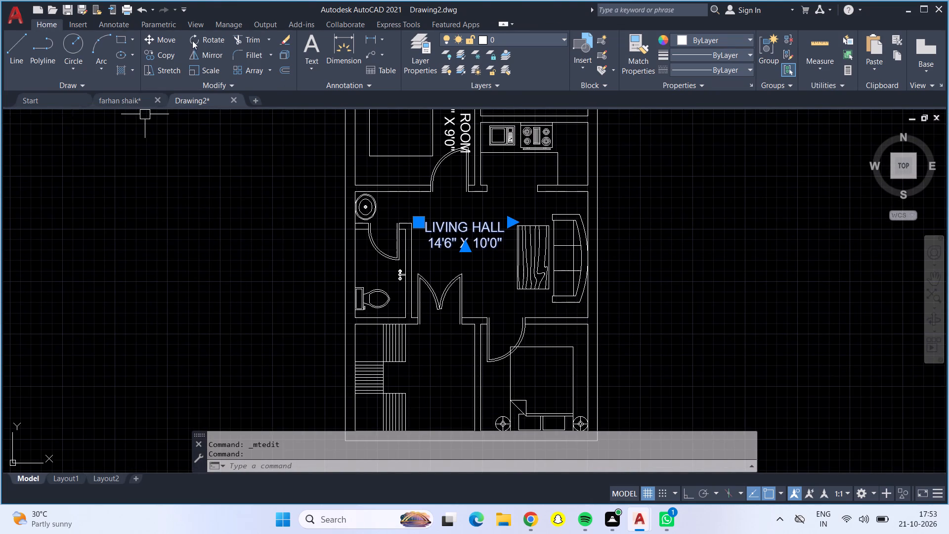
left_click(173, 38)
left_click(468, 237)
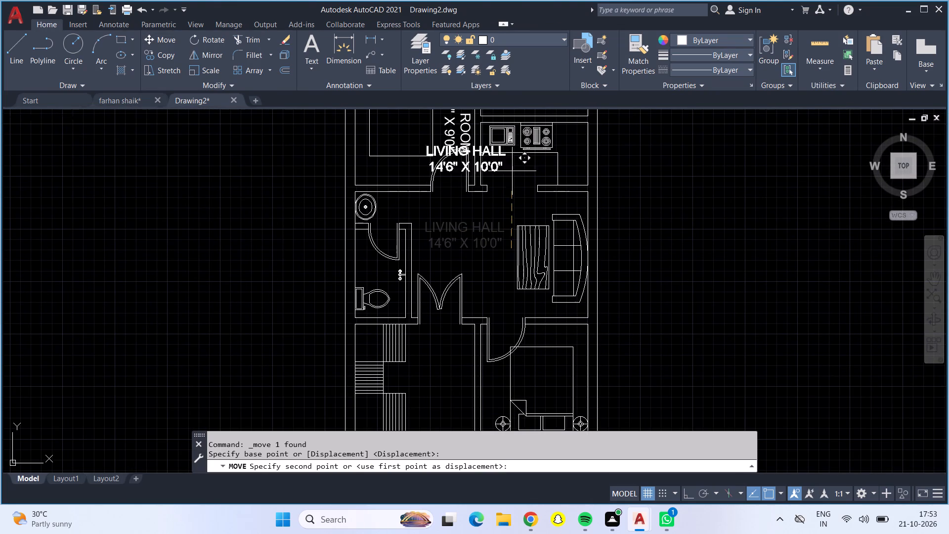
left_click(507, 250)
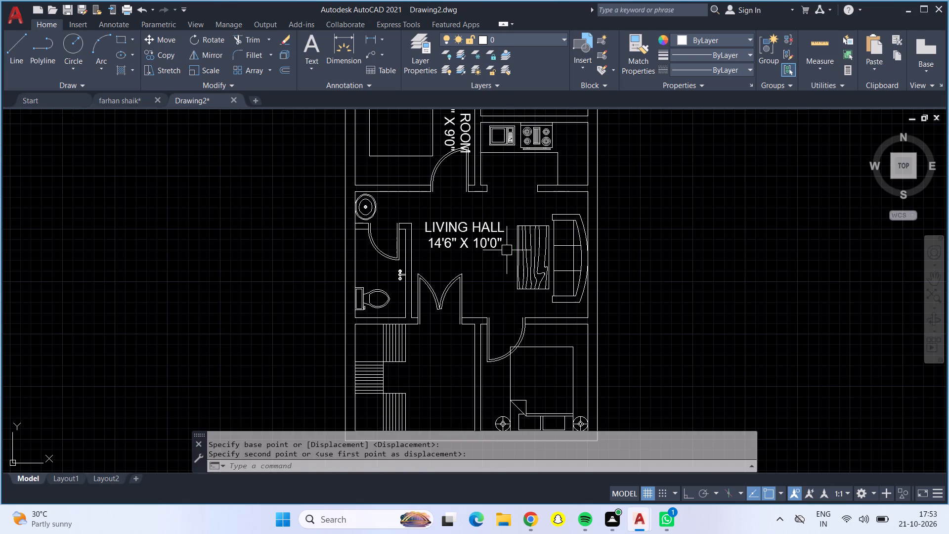
Copy the LIVING HALL label into the kitchen, just below the sink and stove.
left_click(481, 232)
left_click(165, 51)
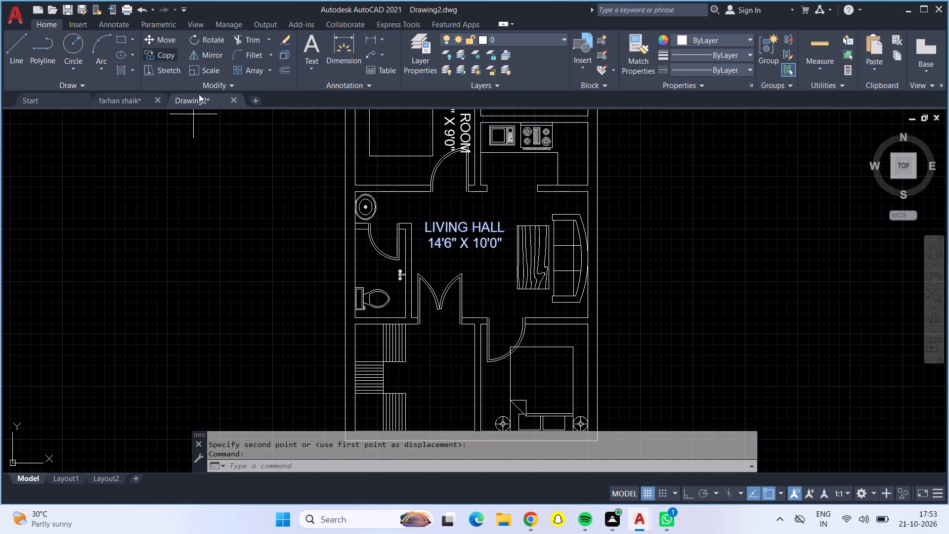
left_click(453, 236)
scroll(480, 187, "up", 3)
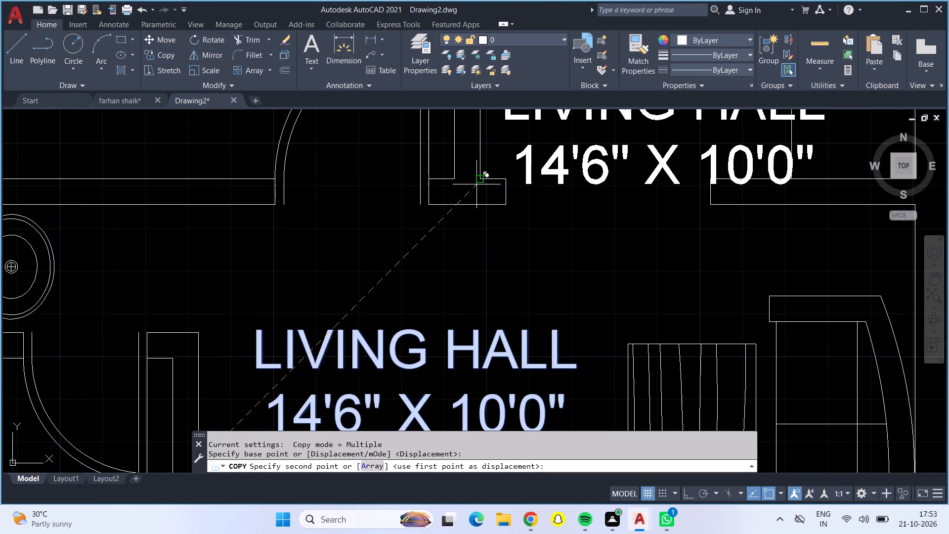
middle_click_drag(472, 181, 408, 310)
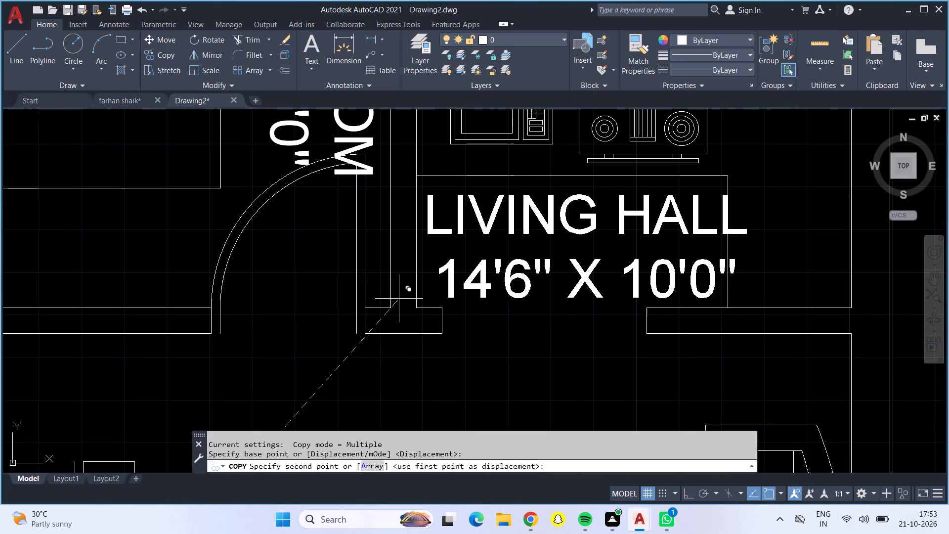
left_click(396, 297)
Place another copy of the LIVING HALL label in the staircase area beside the stairs, and end the Copy command.
scroll(396, 295, "down", 3)
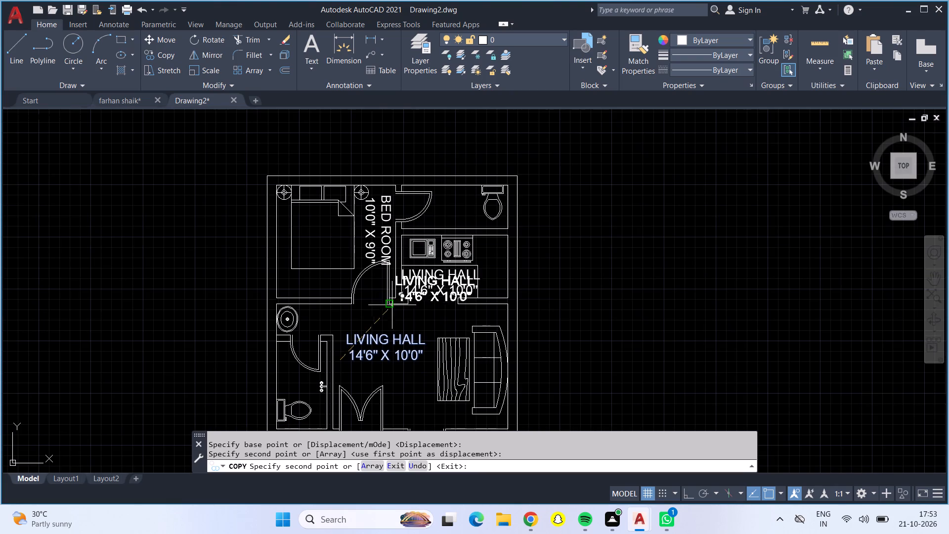
scroll(407, 225, "up", 3)
scroll(407, 225, "down", 3)
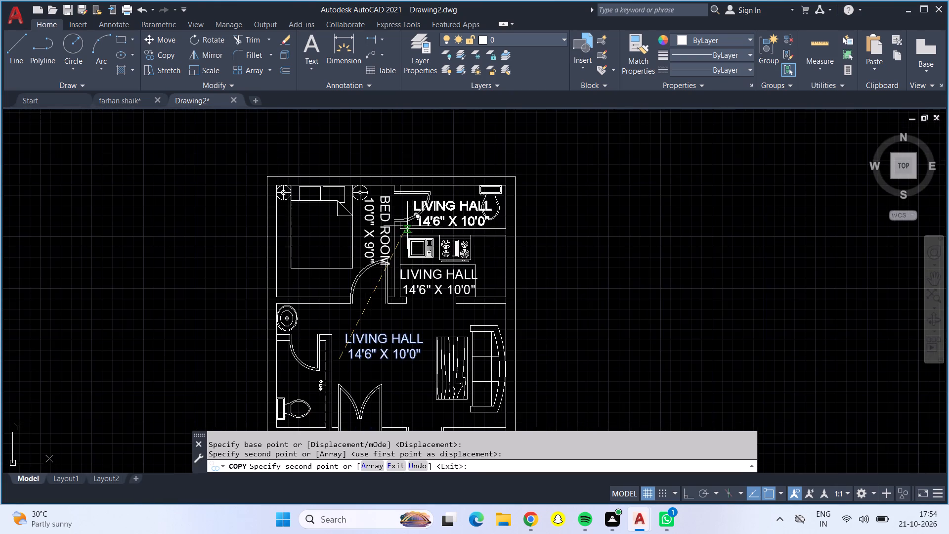
scroll(416, 300, "down", 3)
scroll(397, 353, "up", 5)
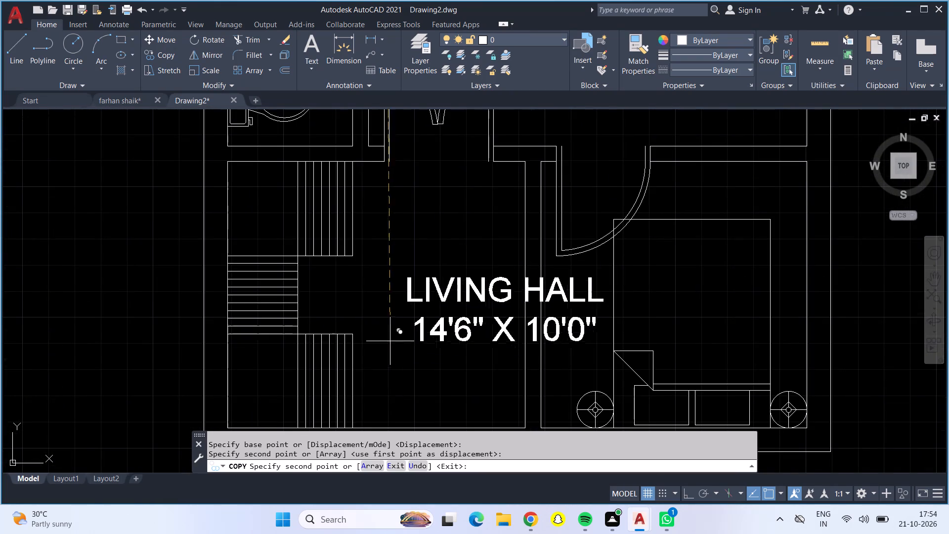
left_click(303, 328)
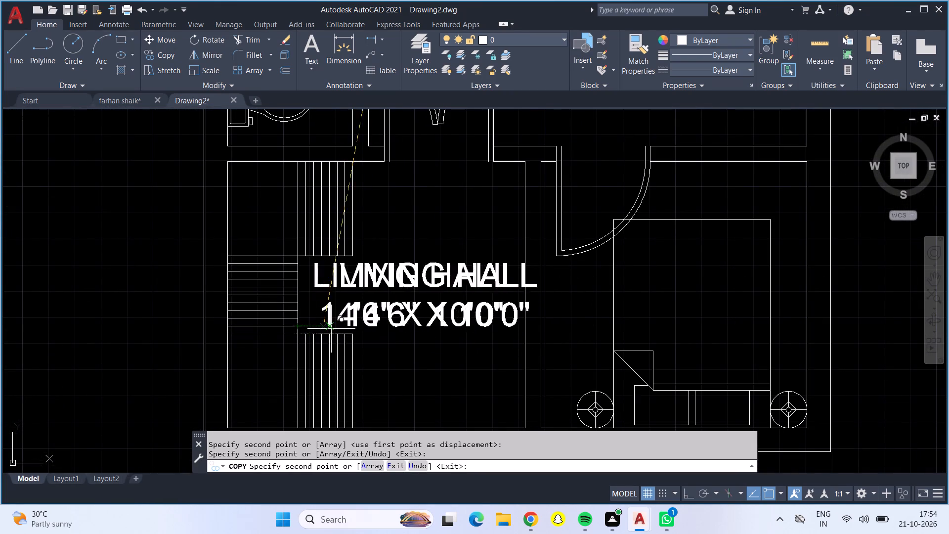
scroll(350, 329, "down", 2)
scroll(447, 334, "up", 1)
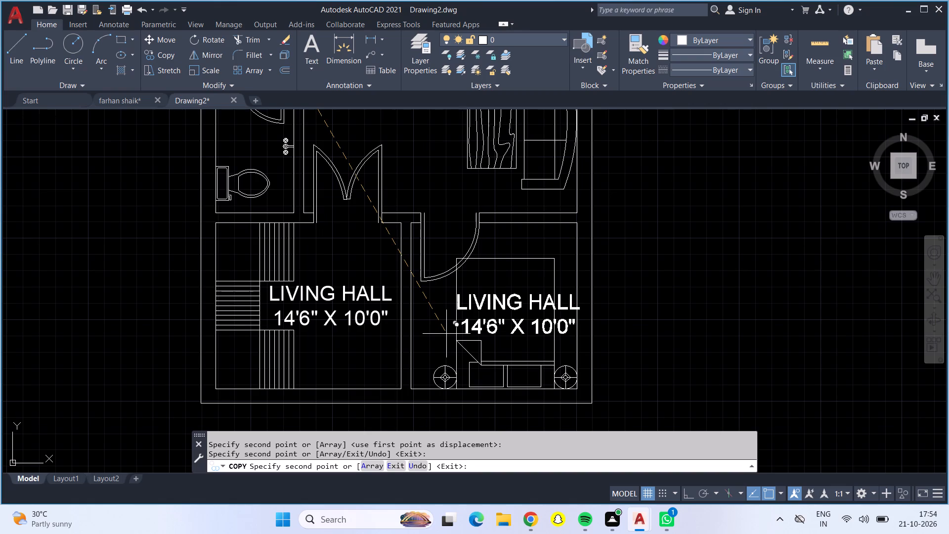
scroll(436, 268, "up", 3)
scroll(436, 268, "down", 4)
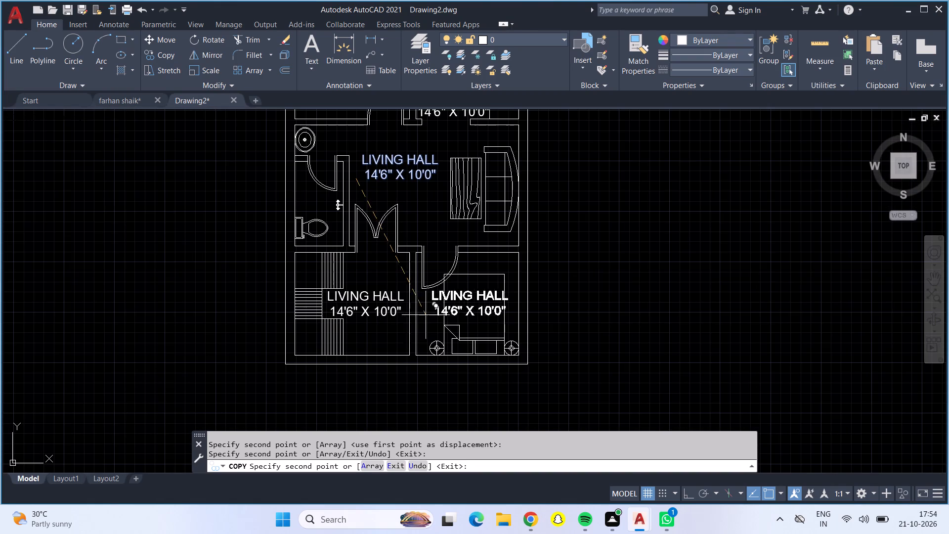
key("Escape")
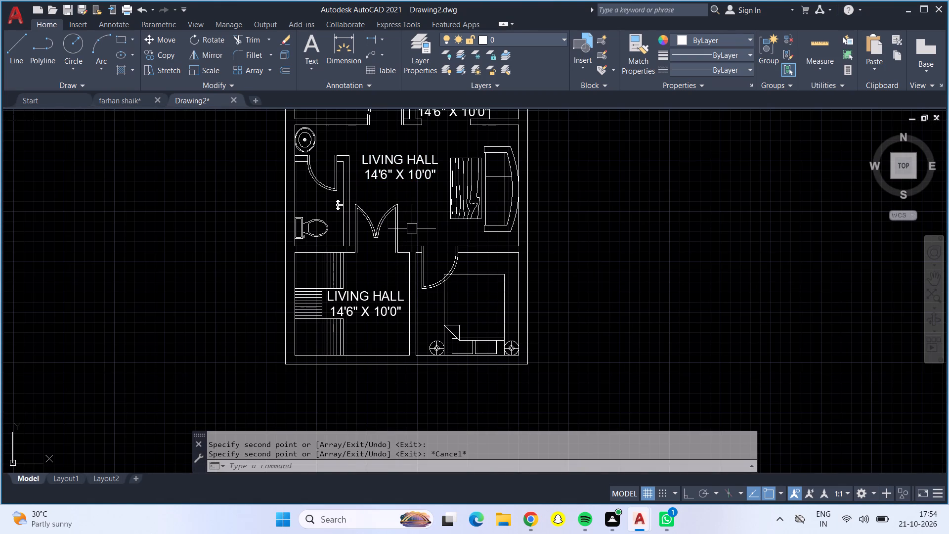
Replace all the text of the copied LIVING HALL label in the kitchen with KITCHEN.
middle_click_drag(421, 219, 430, 310)
scroll(448, 189, "up", 1)
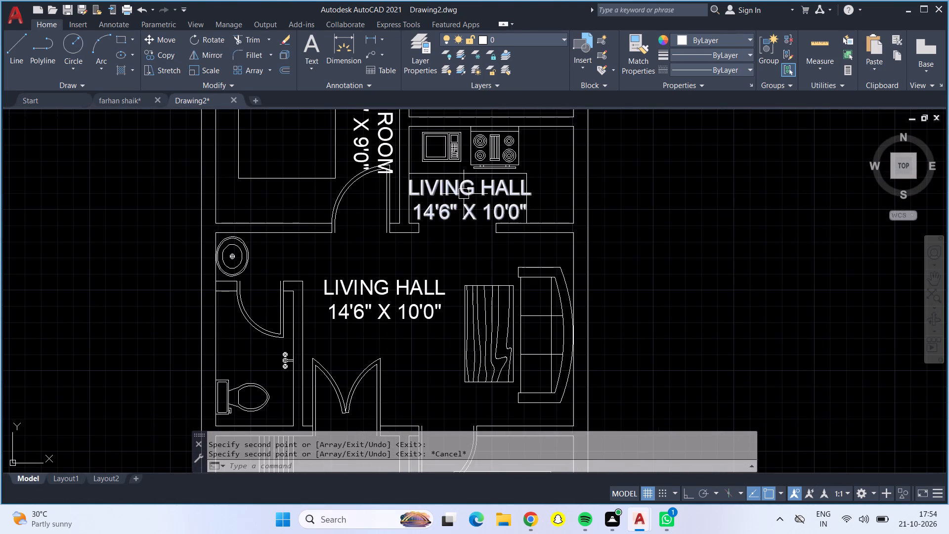
double_click(464, 194)
left_click(532, 207)
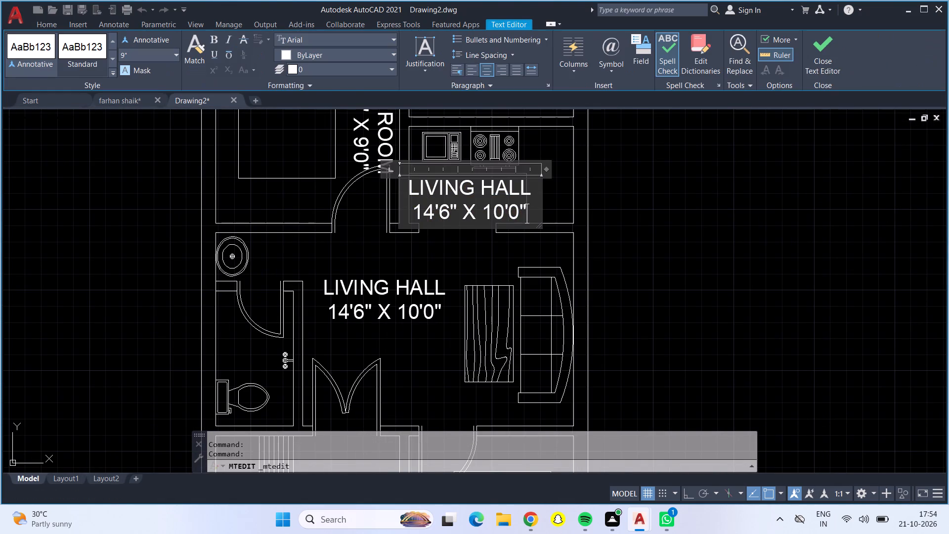
scroll(526, 209, "up", 1)
key("BackSpace")
key("BackSpace")
key("BackSpace")
key("BackSpace")
key("BackSpace")
key("BackSpace")
key("BackSpace")
key("BackSpace")
key("BackSpace")
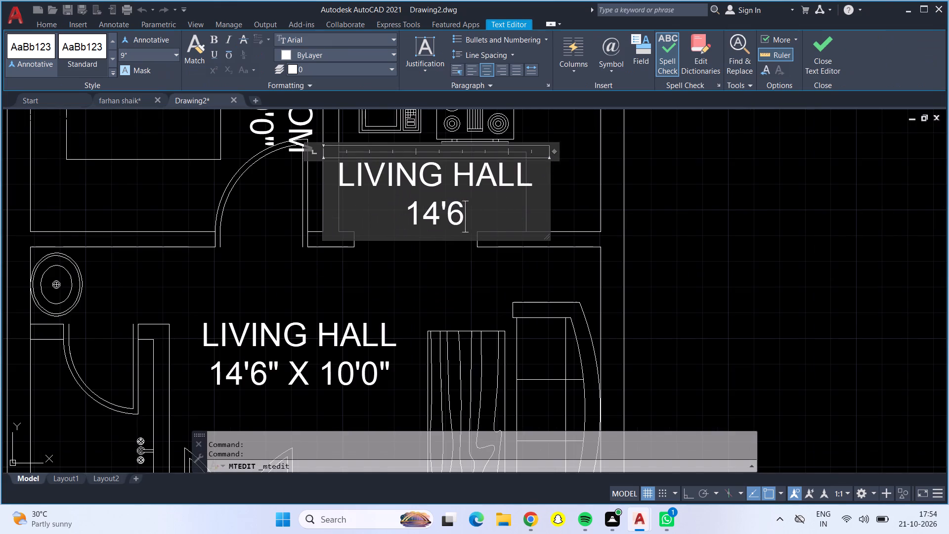
key("BackSpace")
key("BackSpace")
key("BackSpace")
key("BackSpace")
key("BackSpace")
key("BackSpace")
key("BackSpace")
key("BackSpace")
key("BackSpace")
key("BackSpace")
key("BackSpace")
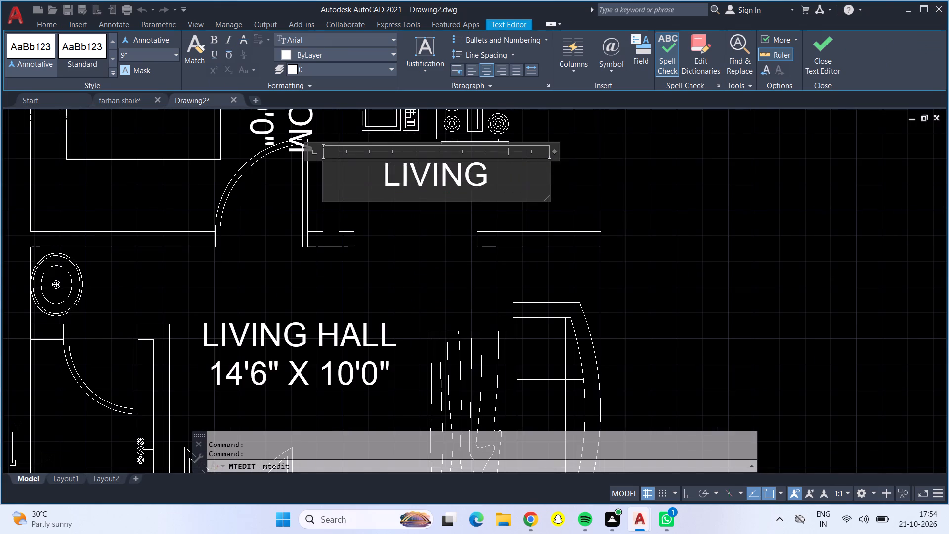
key("BackSpace")
key("BackSpace")
key("BackSpace")
key("BackSpace")
key("BackSpace")
key("BackSpace")
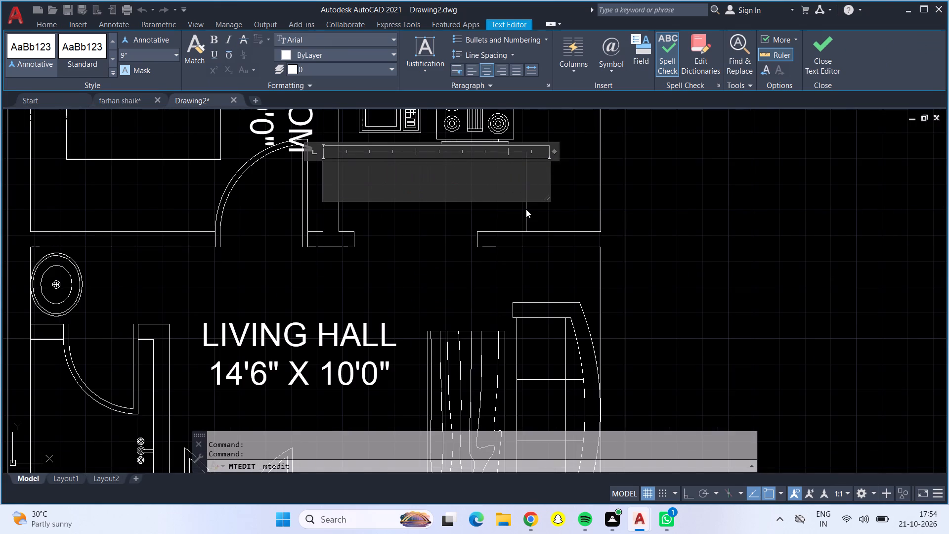
type("KI")
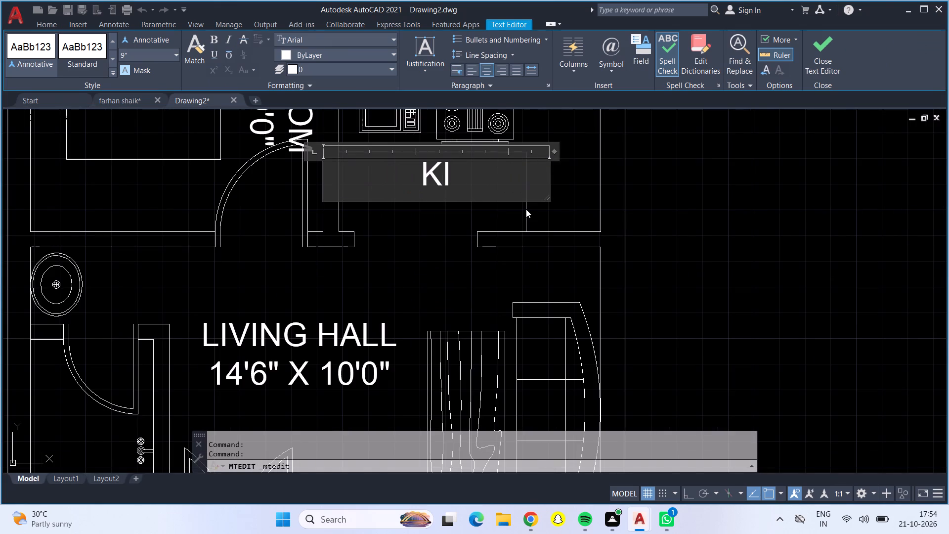
type("TC")
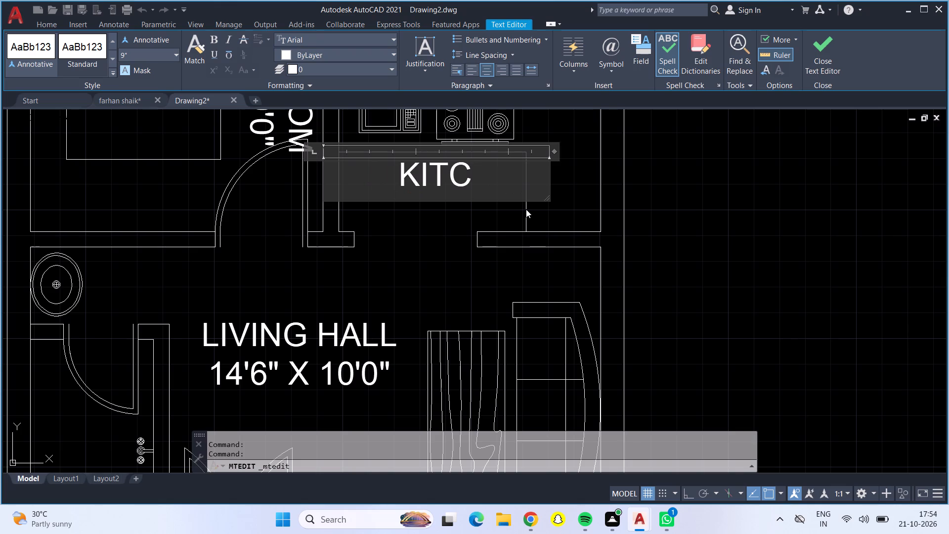
type("HEN")
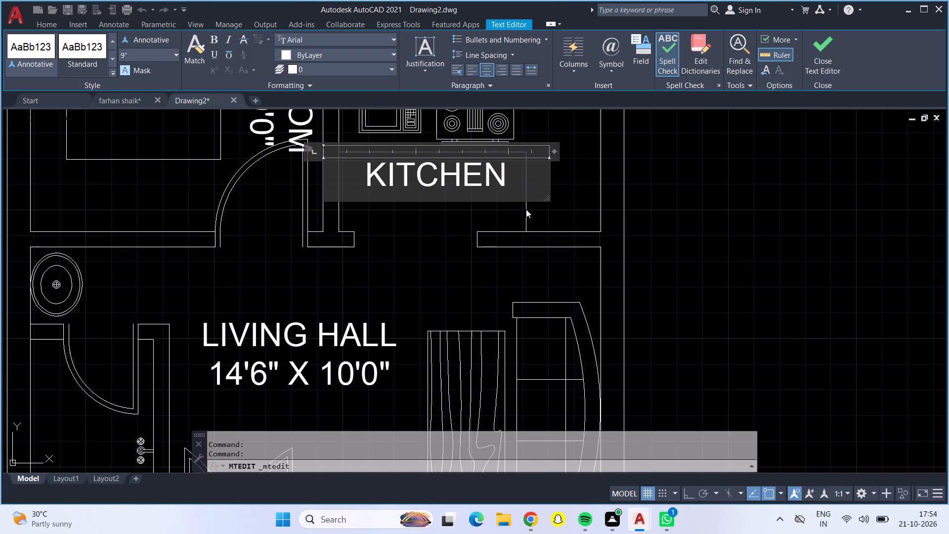
Add the dimensions 8'6" X 5'6" as a second line of the KITCHEN label and finish editing.
key("shift+space")
key("shift+Return")
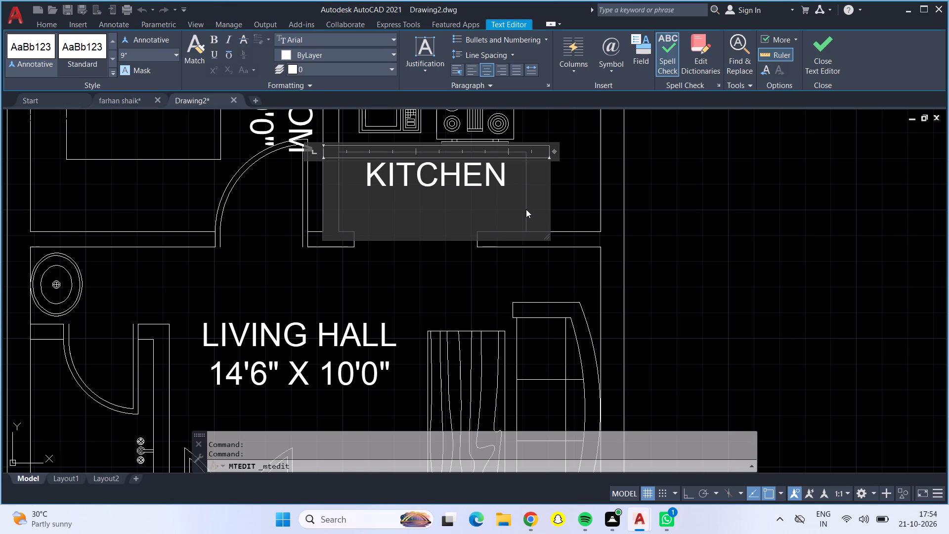
type("8'6")
key("shift+quotedbl")
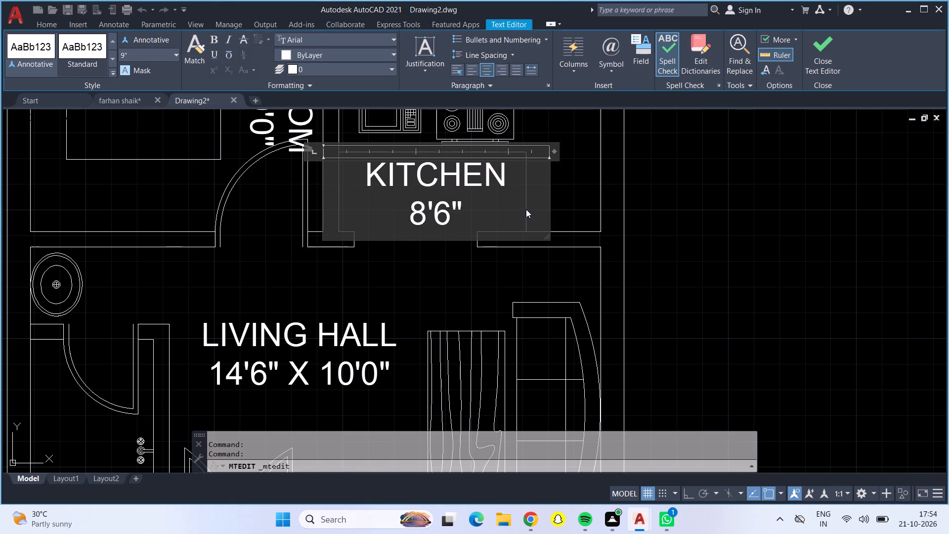
key("space")
type("X")
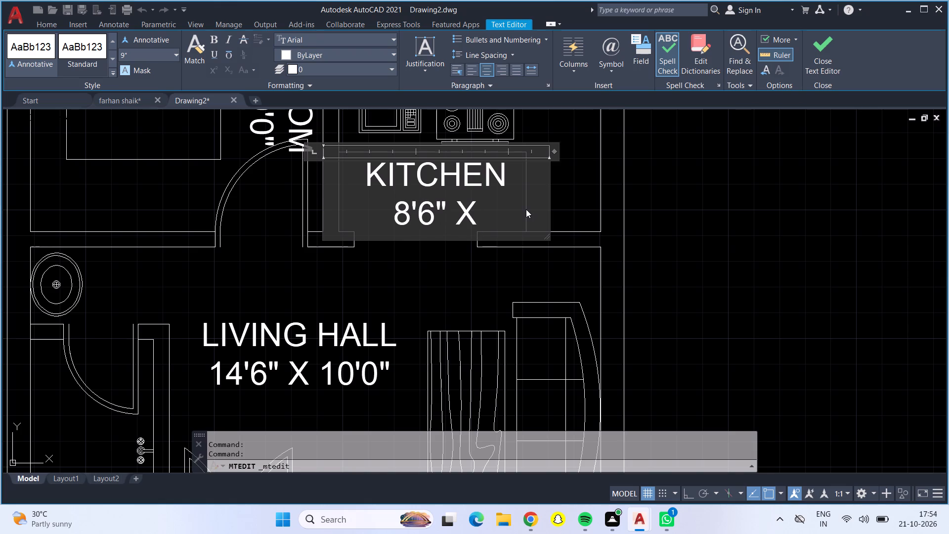
key("5")
key("BackSpace")
key("space")
type("5'")
type("6\"")
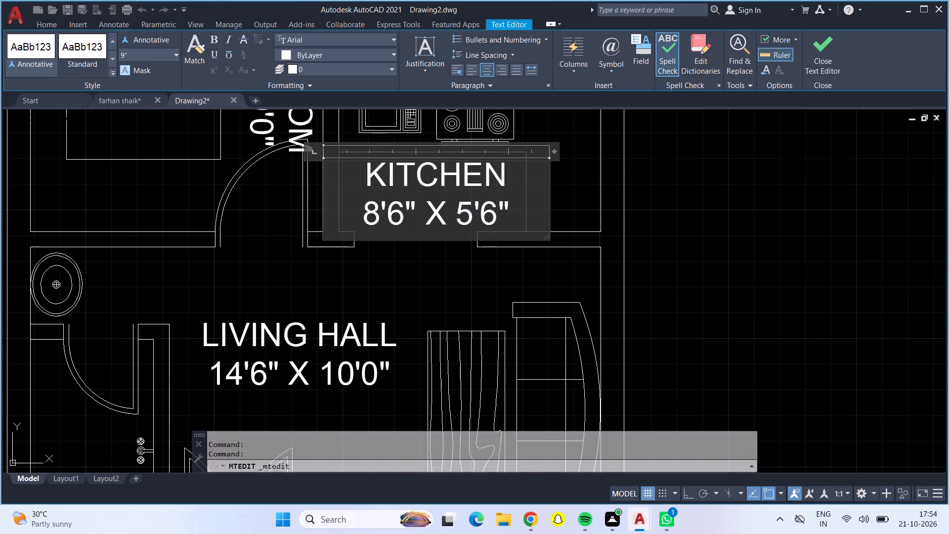
left_click(476, 282)
Replace all the text of the copied LIVING HALL label beside the stairs with PARKING.
scroll(474, 276, "down", 1)
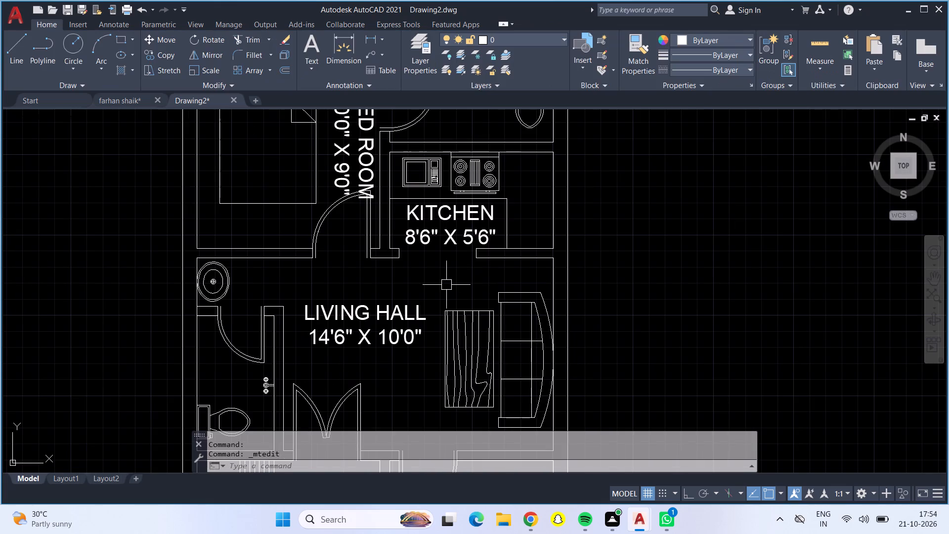
middle_click_drag(389, 278, 408, 194)
middle_click_drag(412, 333, 431, 183)
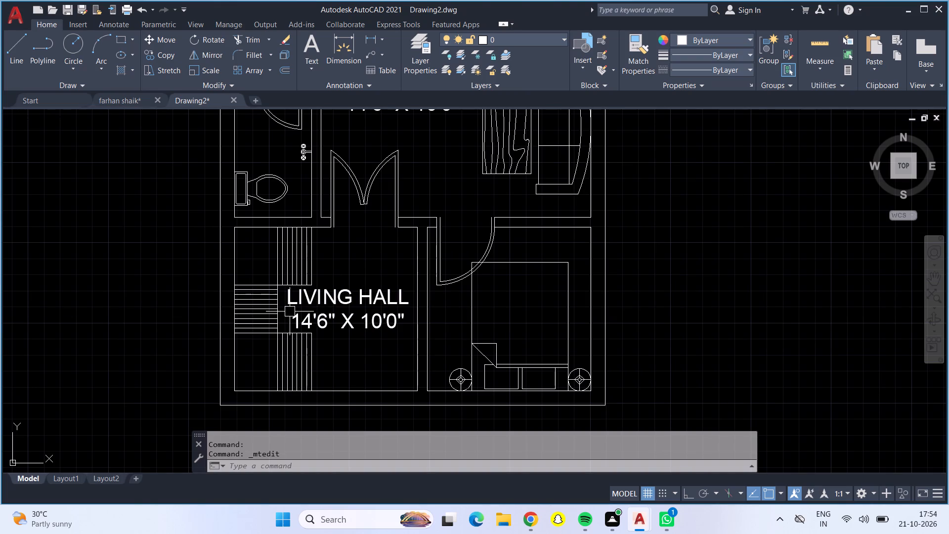
left_click(354, 305)
left_click(354, 308)
double_click(366, 298)
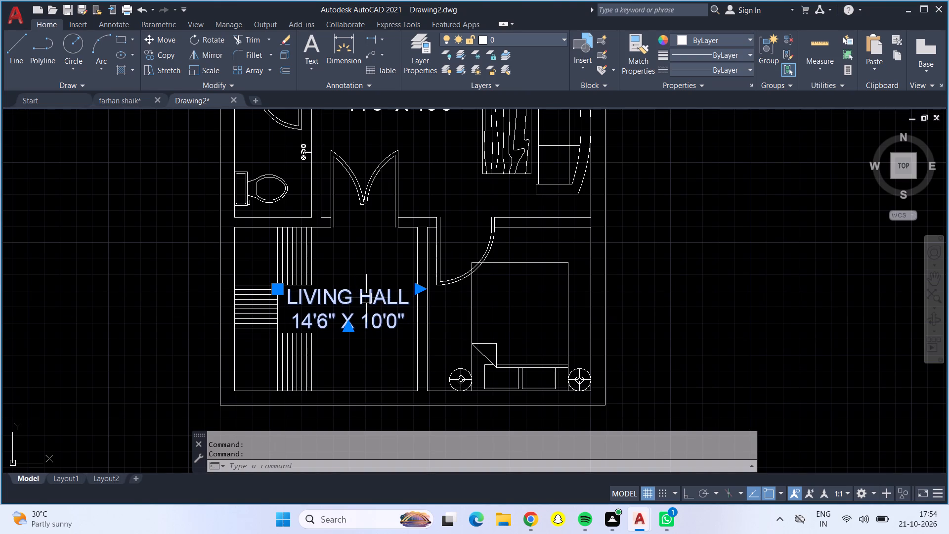
left_click(405, 321)
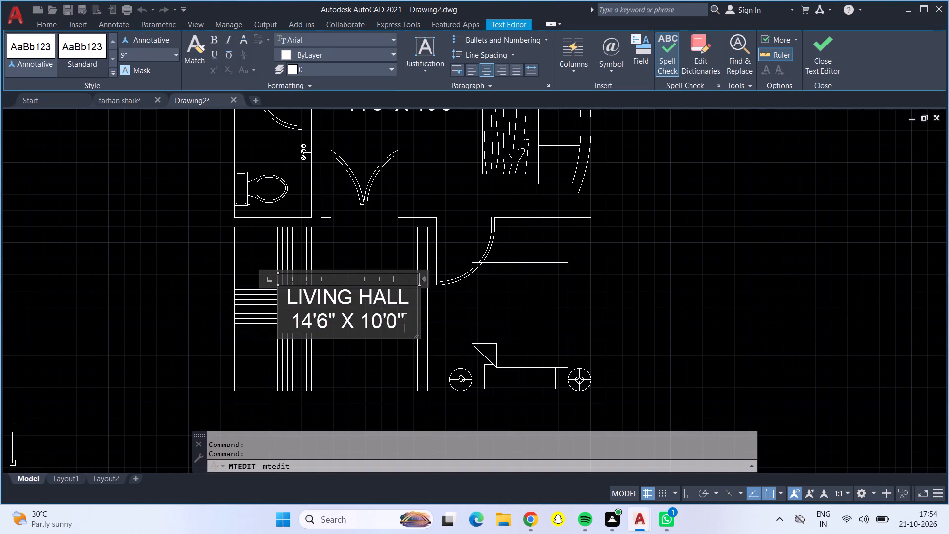
key("BackSpace")
key("BackSpace")
key("BackSpace")
key("BackSpace")
key("BackSpace")
key("BackSpace")
key("BackSpace")
key("BackSpace")
key("BackSpace")
key("BackSpace")
key("BackSpace")
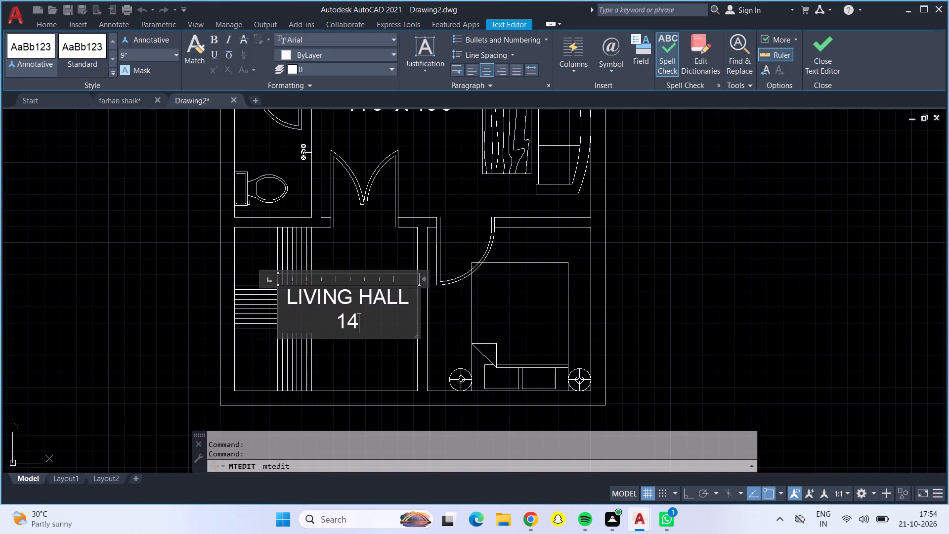
key("BackSpace")
key("BackSpace")
key("BackSpace")
key("BackSpace")
key("BackSpace")
key("BackSpace")
key("BackSpace")
key("BackSpace")
key("BackSpace")
key("BackSpace")
key("BackSpace")
key("BackSpace")
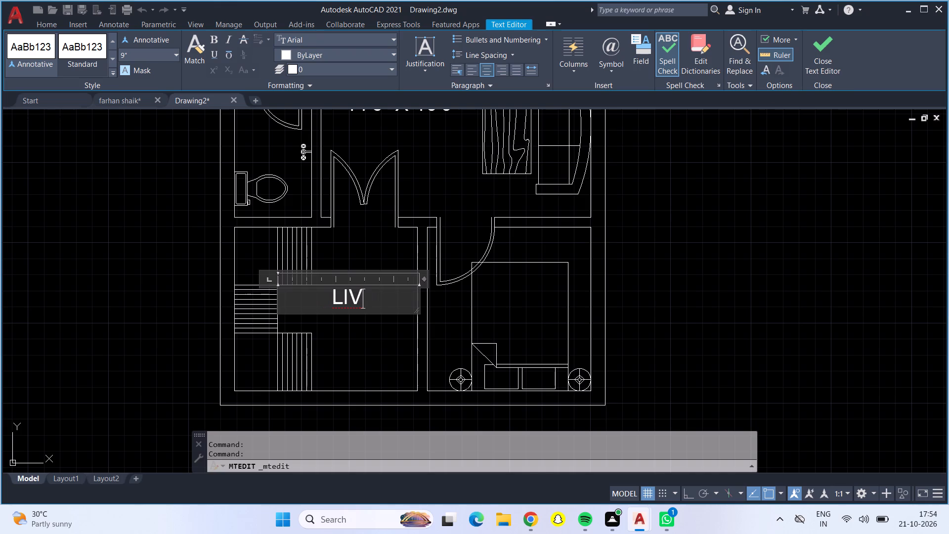
key("BackSpace")
key("BackSpace")
key("BackSpace")
key("shift+p")
key("shift+a")
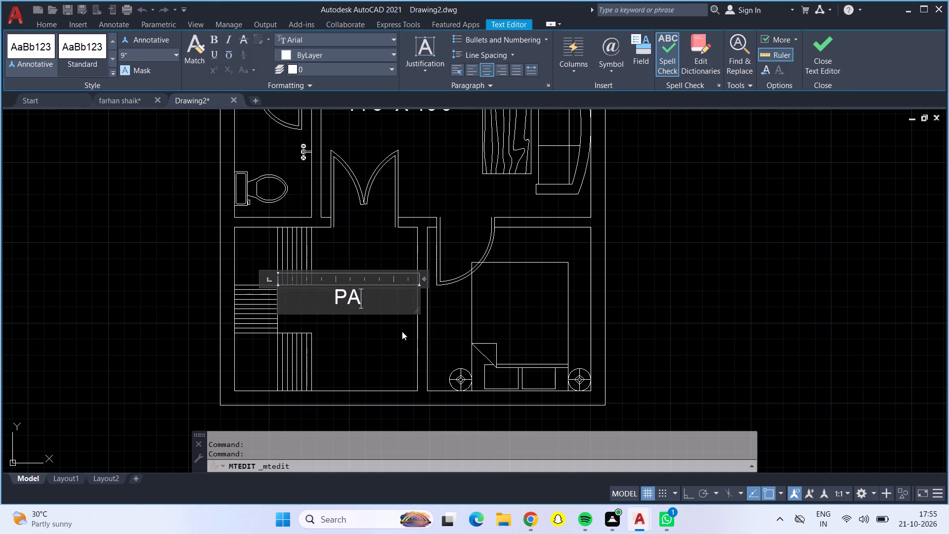
key("shift+r")
key("shift+k")
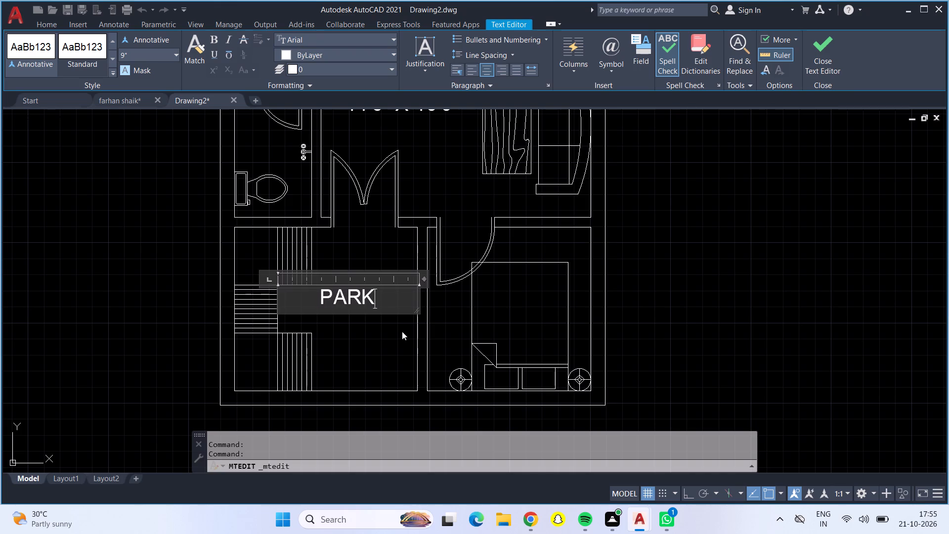
type("NG")
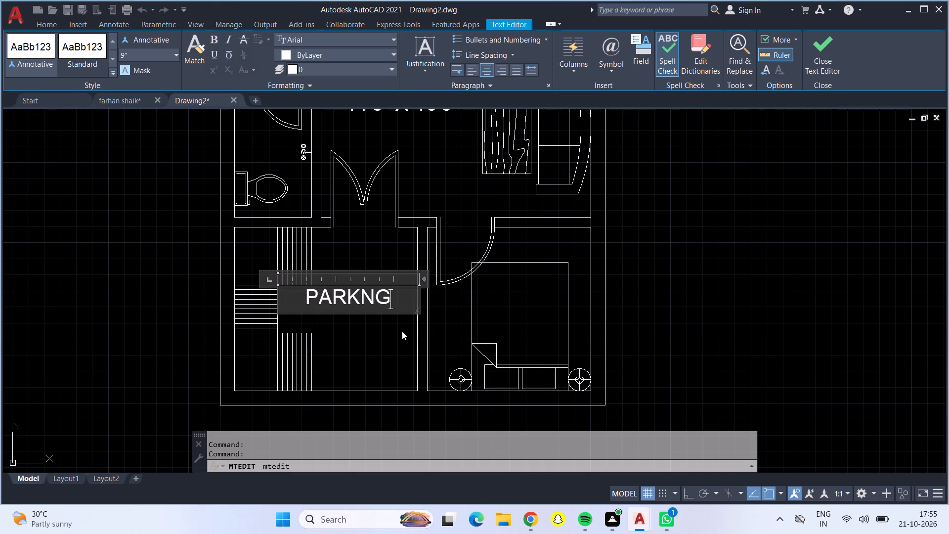
key("shift+Return")
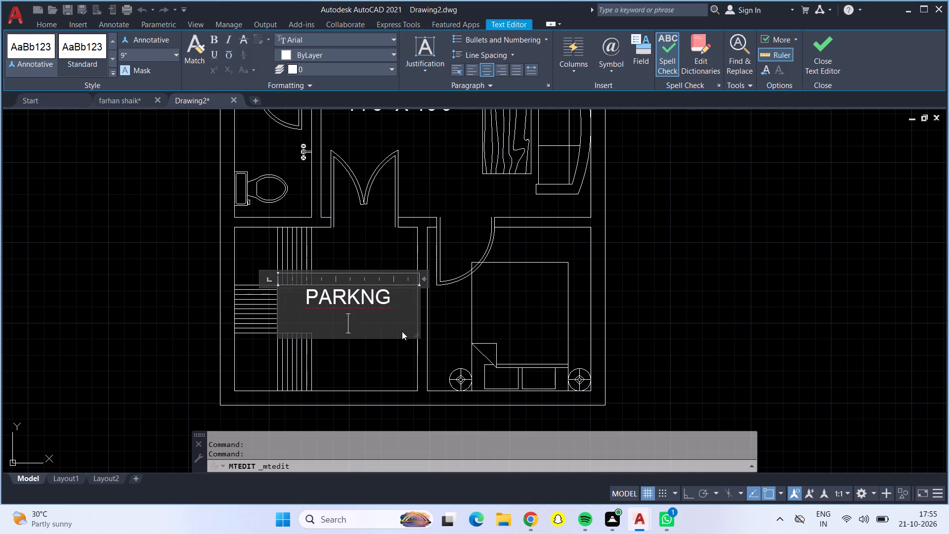
key("BackSpace")
key("BackSpace")
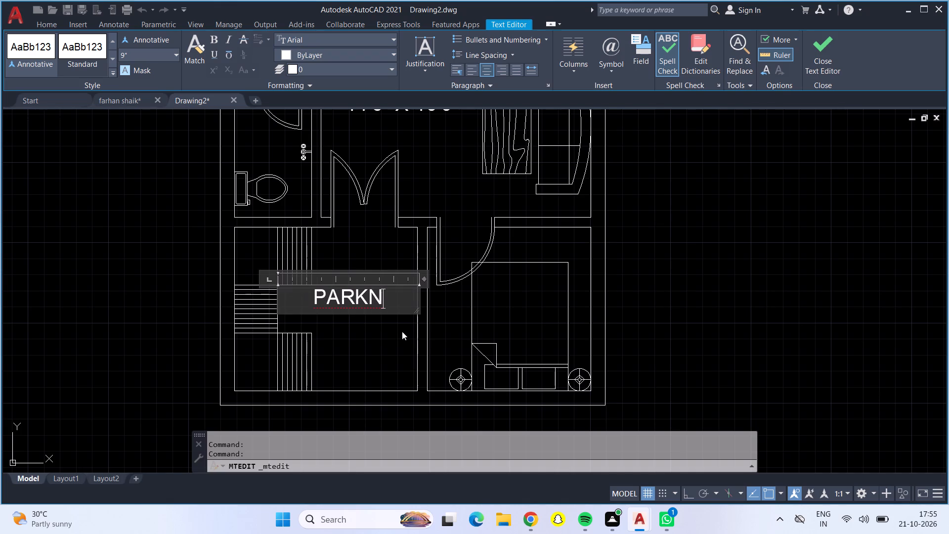
key("BackSpace")
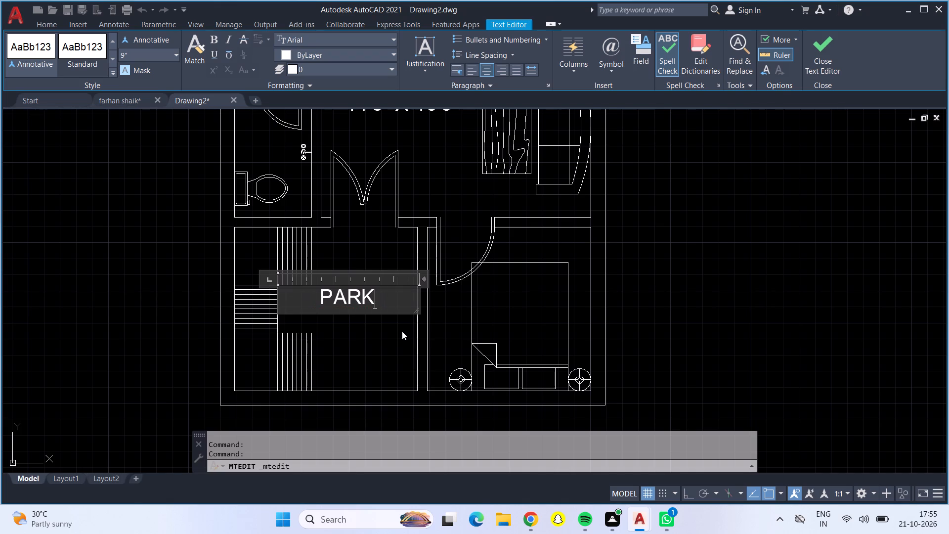
type("ING")
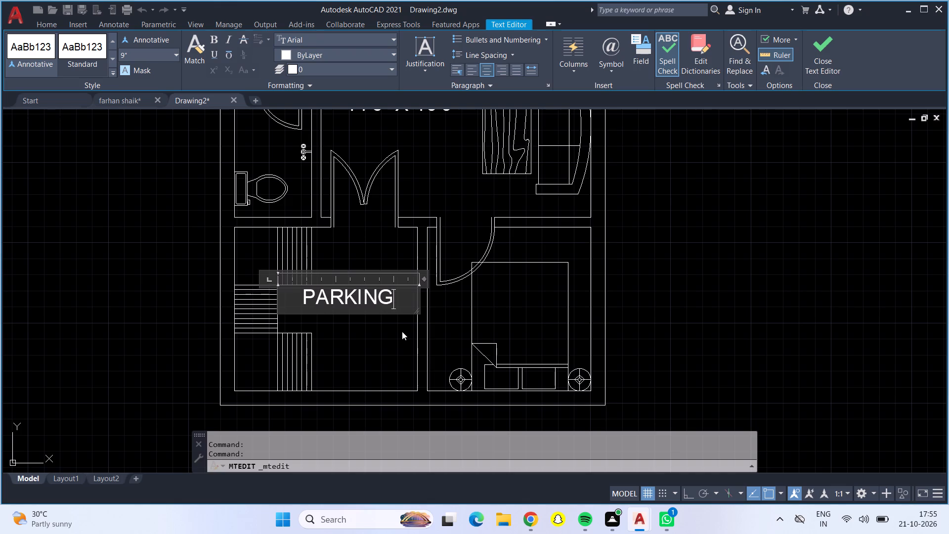
Add the dimensions 10'0" X 9'0" as a second line of the PARKING label and finish editing.
key("Return")
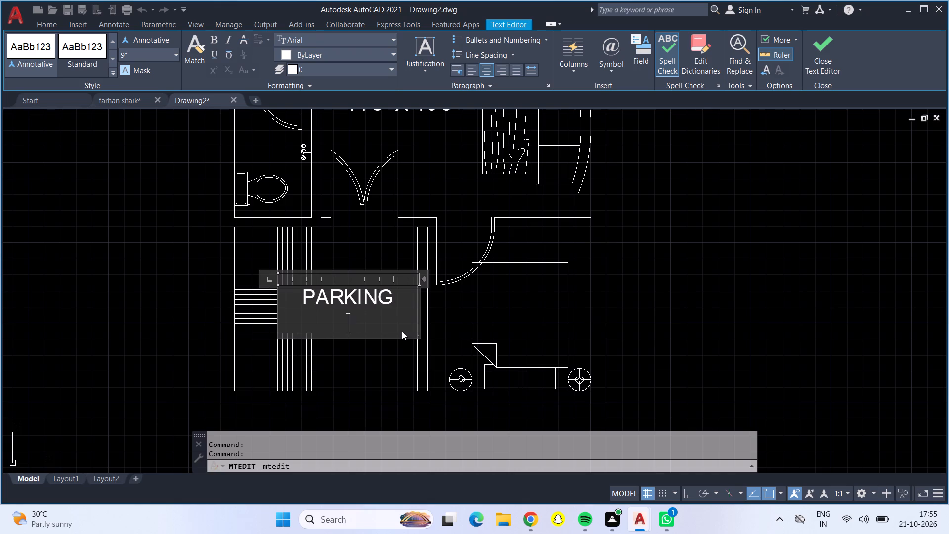
type("10'")
type("0\"")
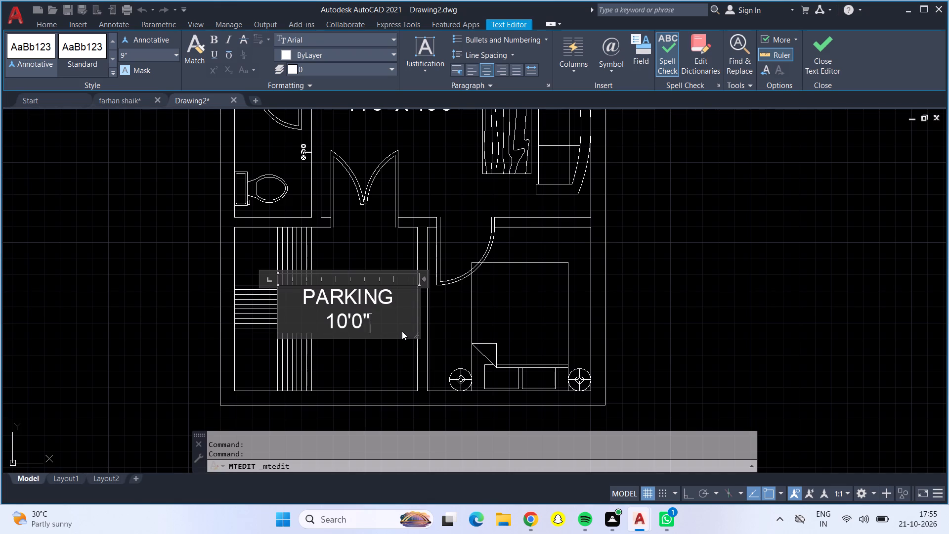
key("space")
type("X")
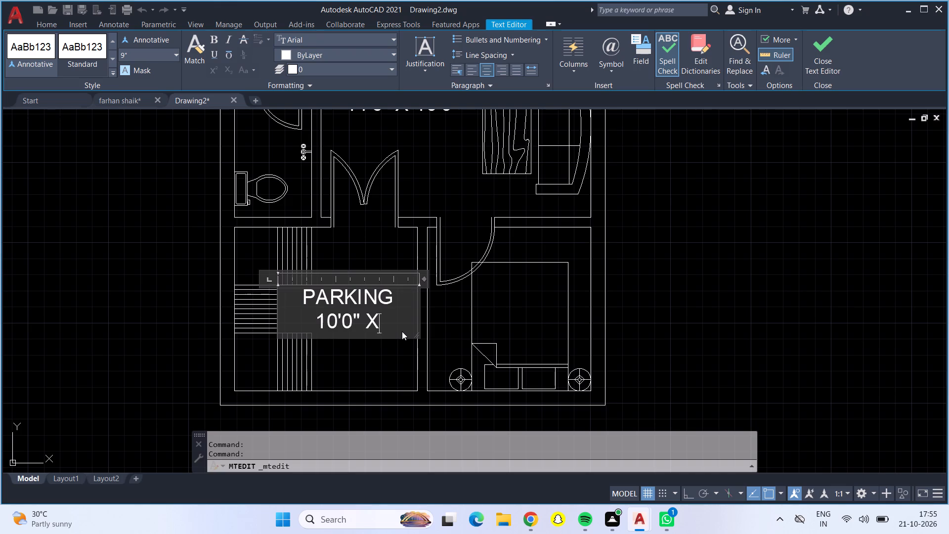
key("space")
type("9'0\"")
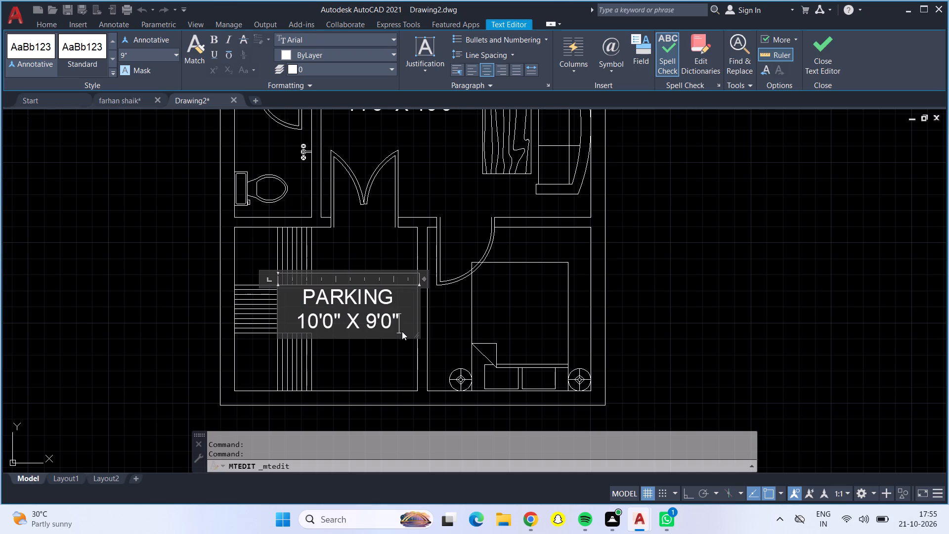
left_click(386, 364)
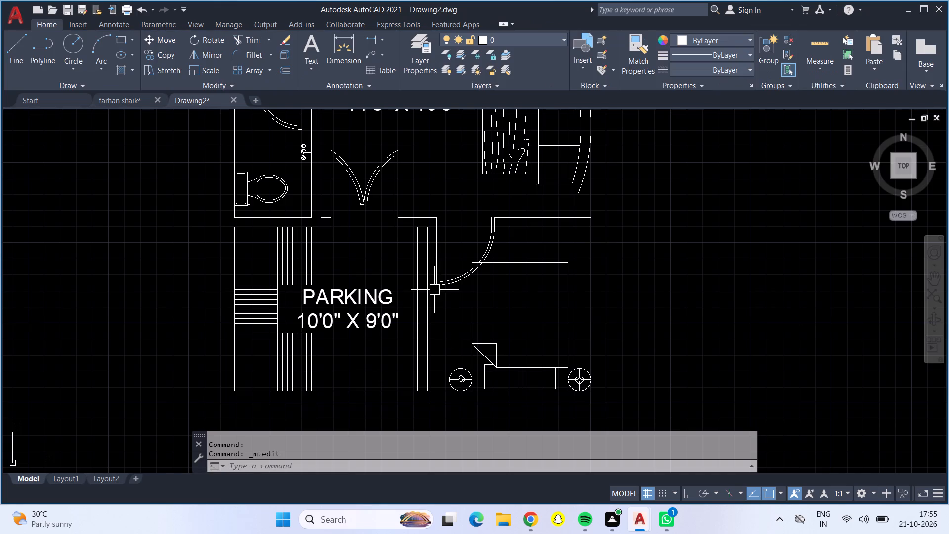
Copy the upper bedroom's vertical BED ROOM label into the lower bedroom, over the bed beside the parking.
scroll(391, 259, "down", 1)
middle_click_drag(391, 259, 389, 320)
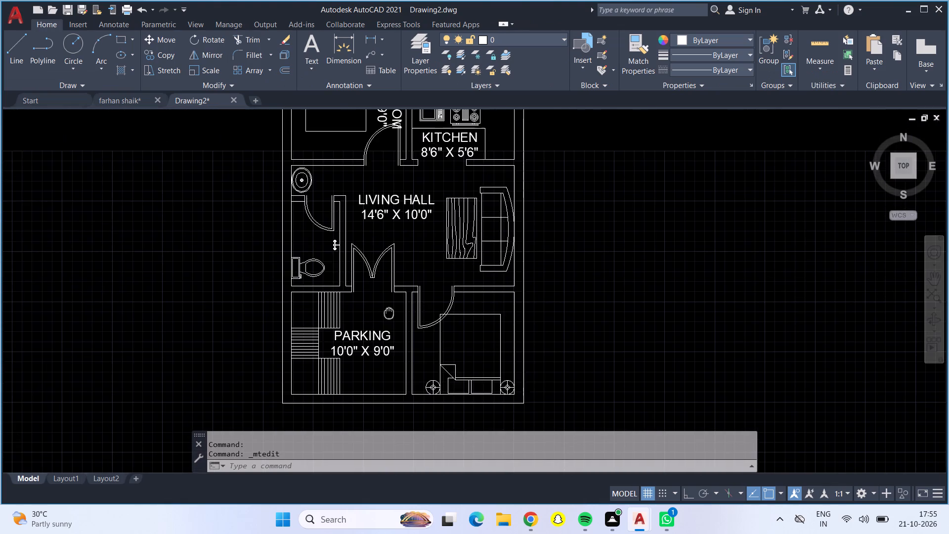
middle_click_drag(389, 320, 389, 366)
left_click(390, 149)
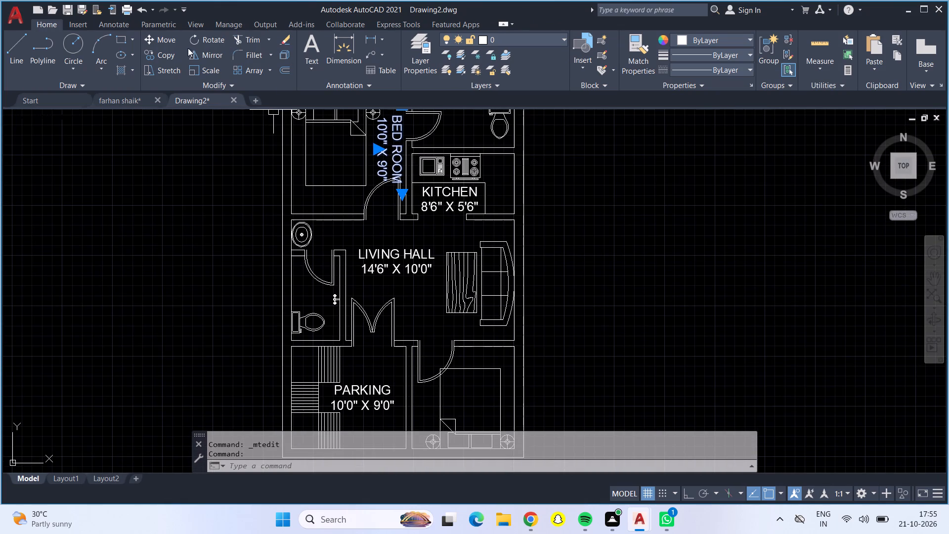
left_click(161, 49)
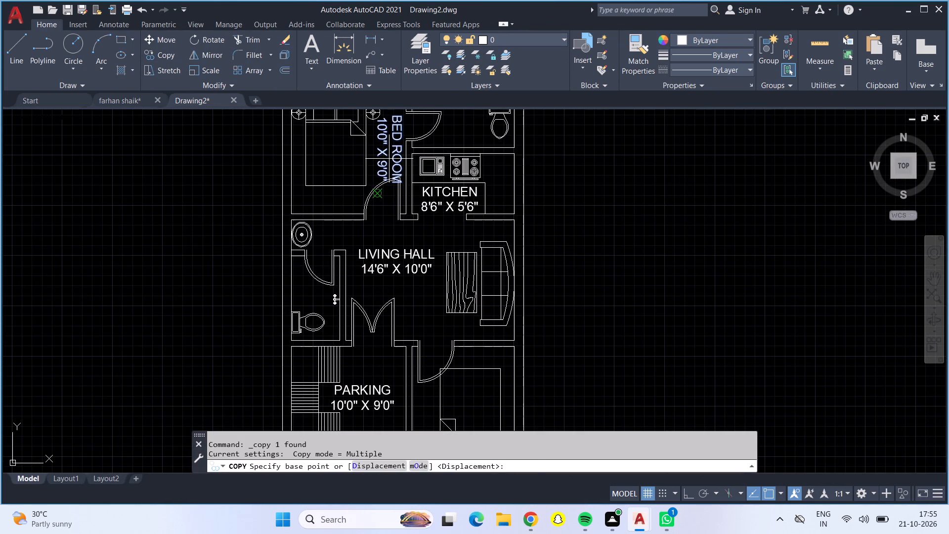
left_click(389, 159)
scroll(474, 421, "down", 1)
middle_click_drag(474, 421, 481, 301)
scroll(481, 301, "up", 2)
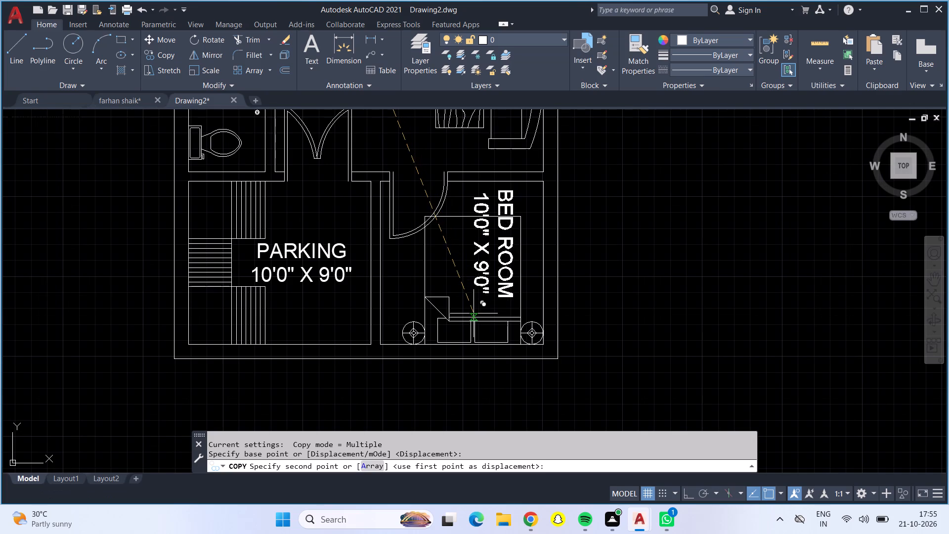
left_click(474, 313)
key("Escape")
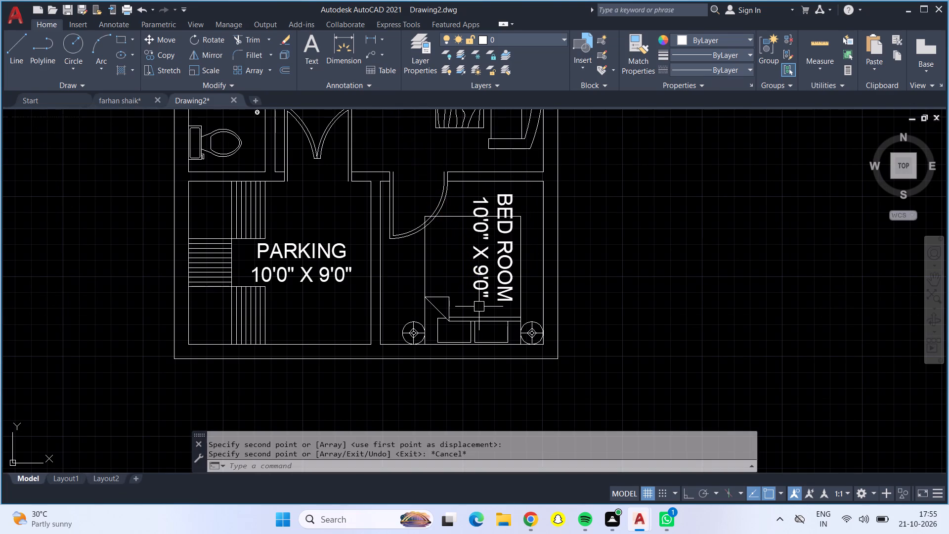
Erase the dimensions from the copied label in the lower bedroom and retype its first line as BED ROOM.
left_click(481, 276)
left_click(481, 273)
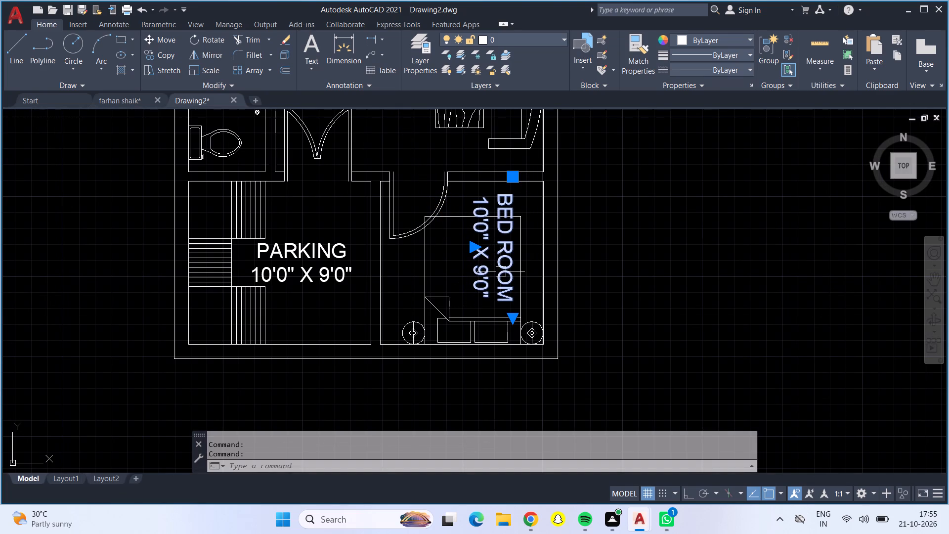
double_click(501, 271)
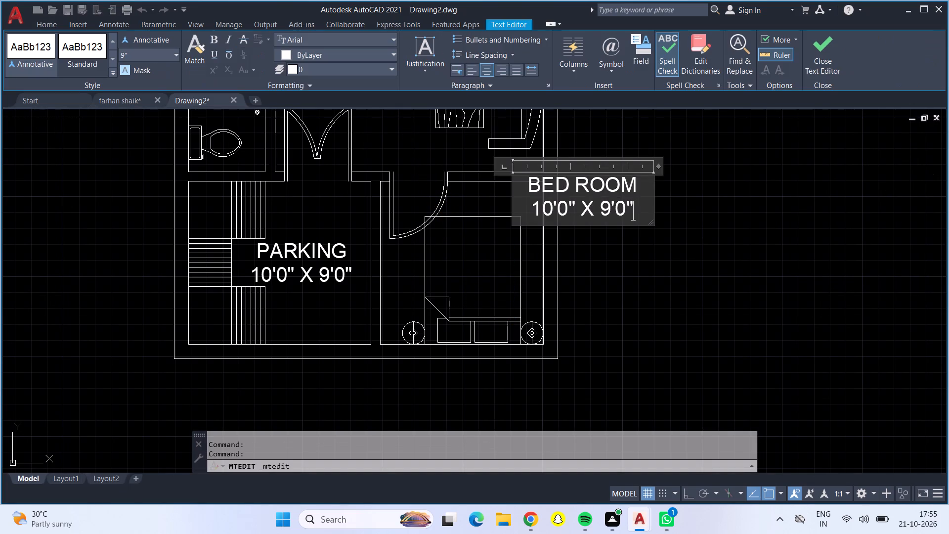
left_click(632, 220)
key("BackSpace")
key("BackSpace")
key("BackSpace")
key("BackSpace")
key("BackSpace")
key("BackSpace")
key("BackSpace")
key("BackSpace")
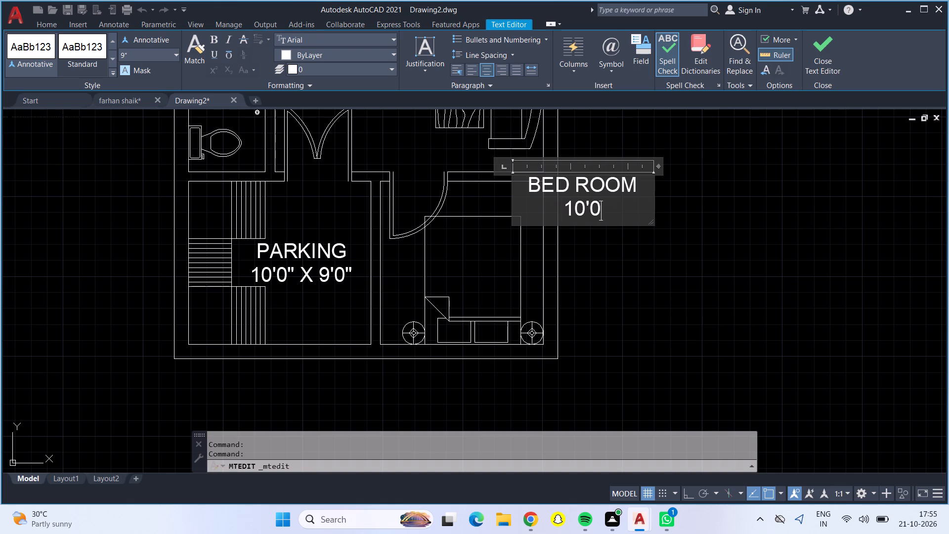
key("BackSpace")
key("BackSpace")
key("BackSpace")
key("BackSpace")
key("BackSpace")
key("BackSpace")
key("BackSpace")
key("BackSpace")
key("BackSpace")
key("BackSpace")
key("BackSpace")
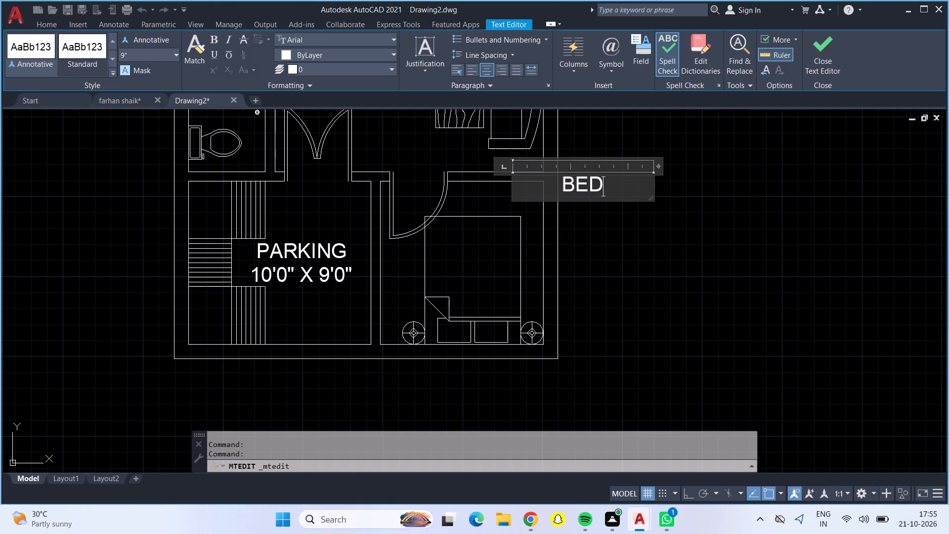
key("space")
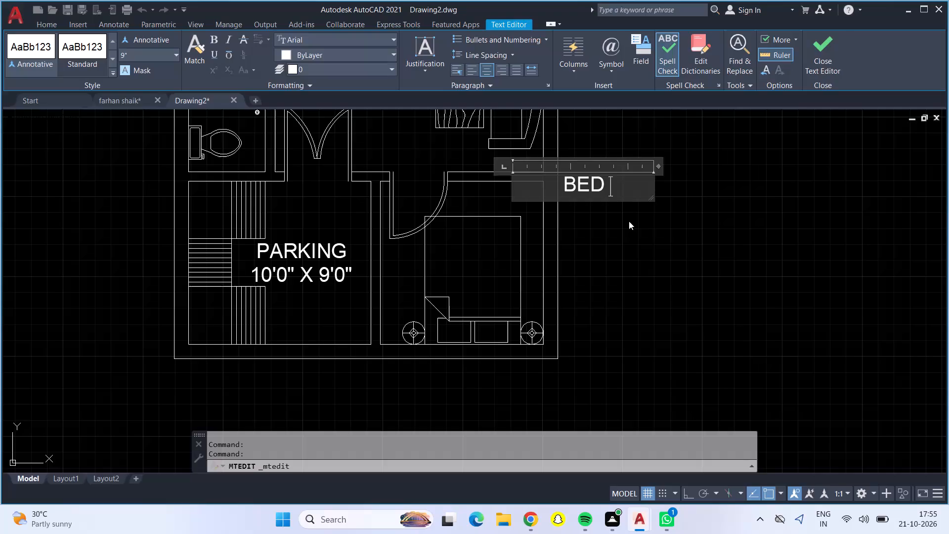
type("room")
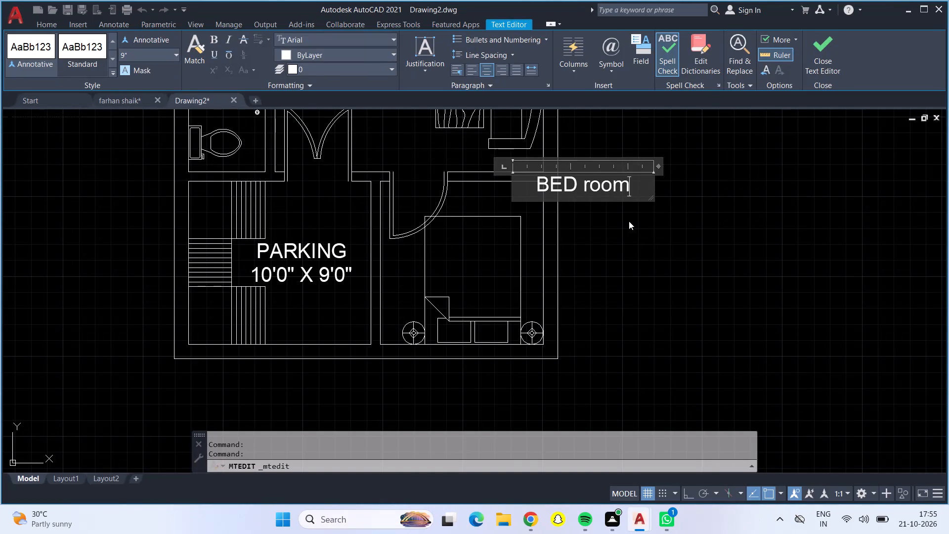
key("BackSpace")
key("BackSpace")
key("BackSpace")
key("BackSpace")
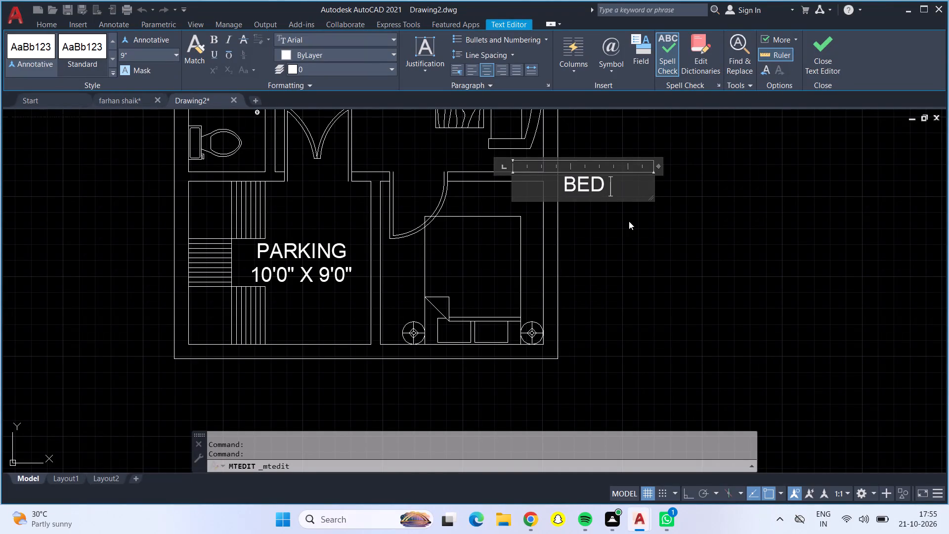
key("space")
type("X")
key("space")
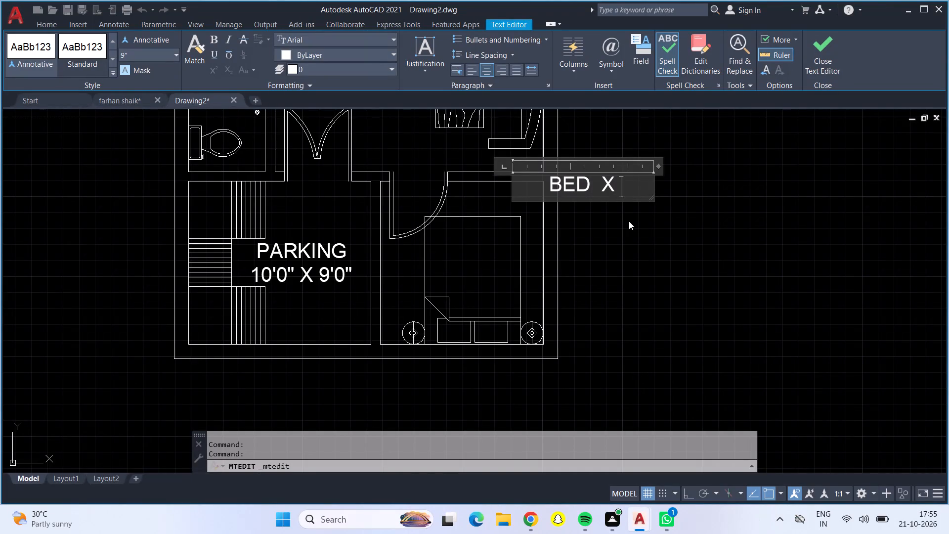
key("shift+BackSpace")
key("BackSpace")
key("BackSpace")
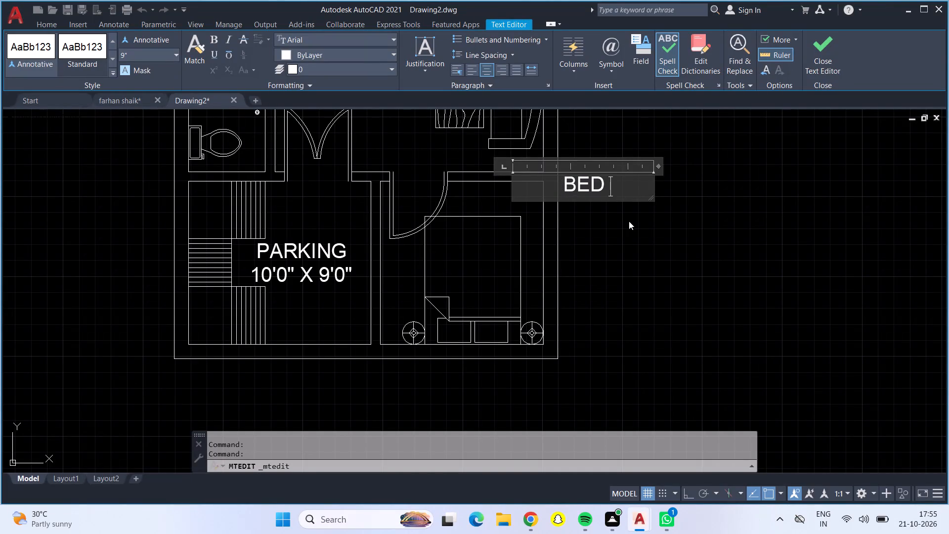
type("ROOM")
key("shift+space")
Add the dimensions 8'0" X 8'0" as a second line of the lower BED ROOM label and finish editing.
key("Return")
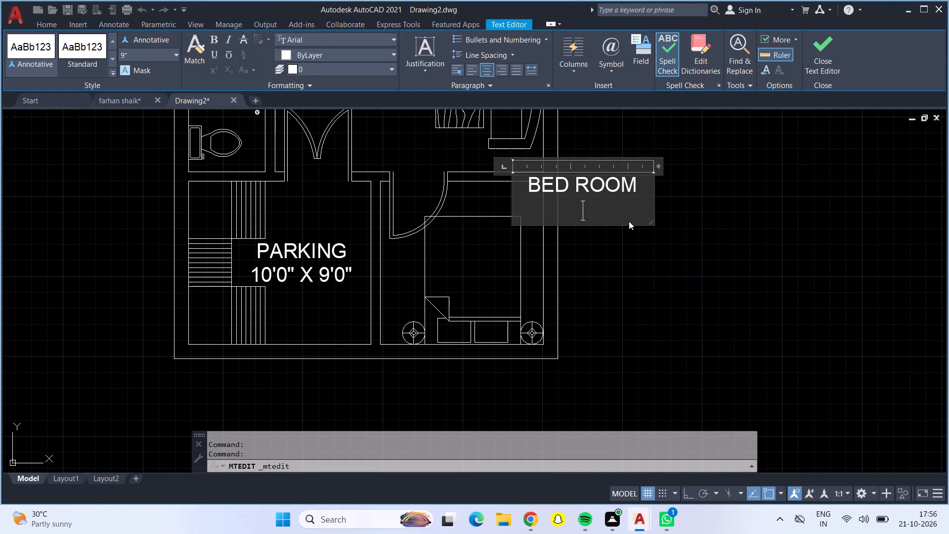
key("8")
key("apostrophe")
key("0")
type("\"")
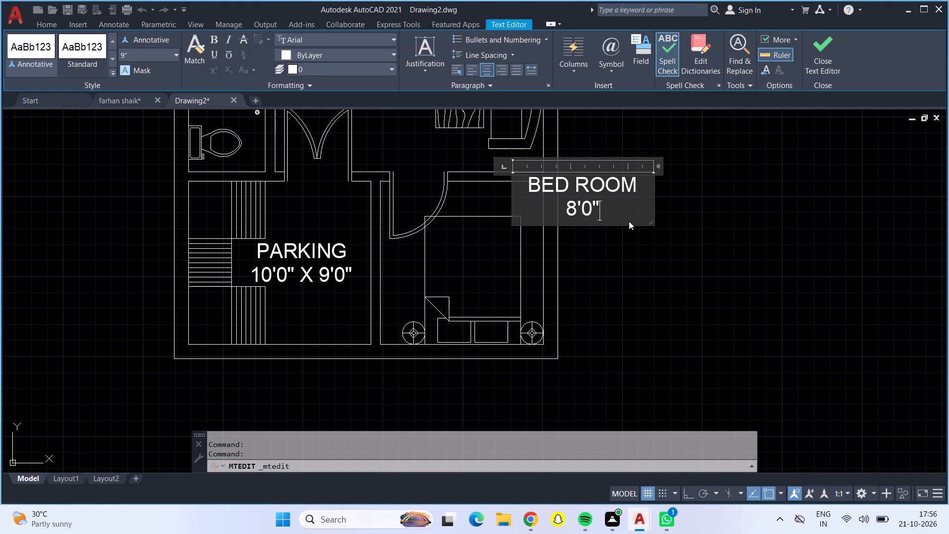
key("space")
type("X")
key("space")
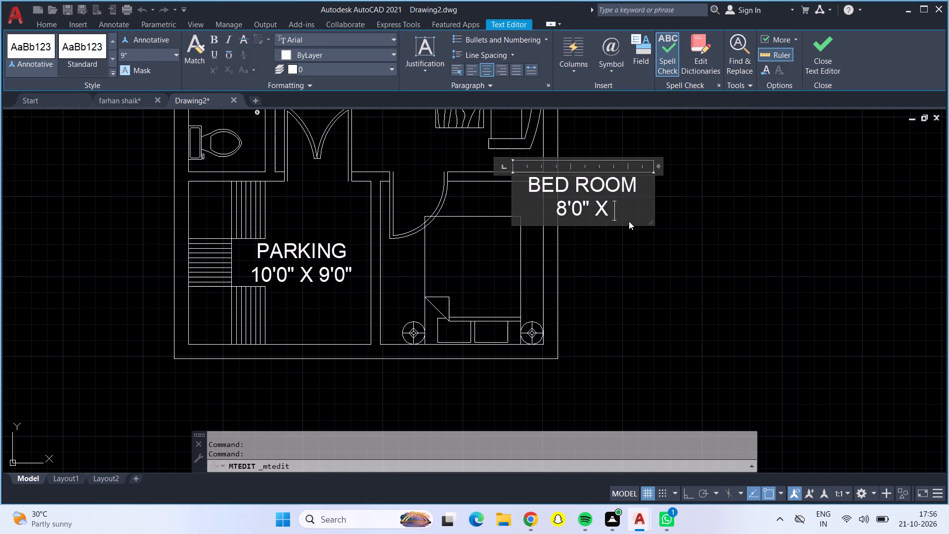
key("8")
type("'0\"")
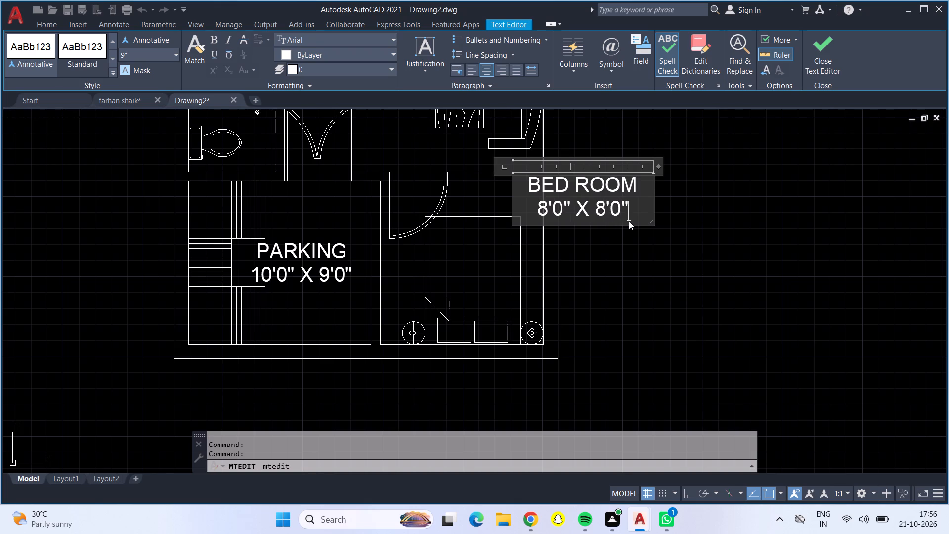
left_click(622, 348)
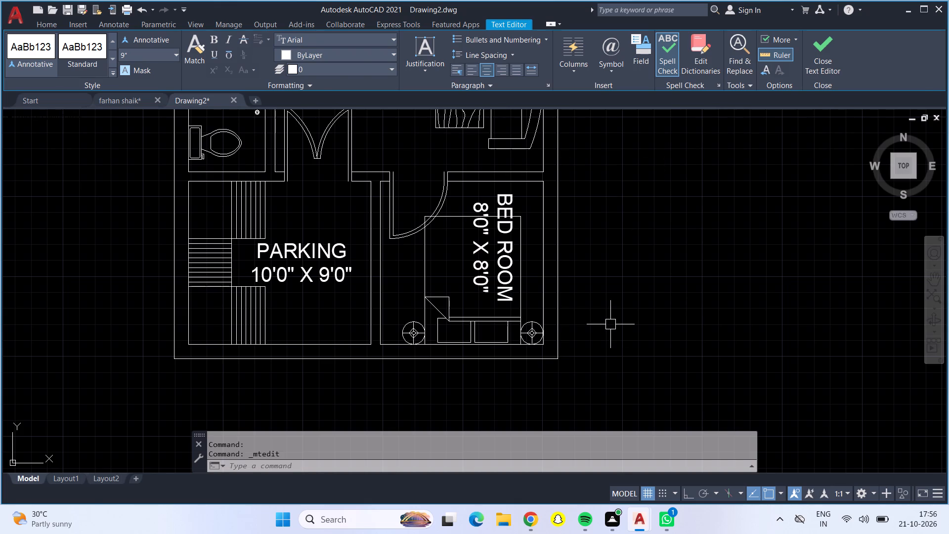
Start a multiline text box between the door and the WC in the toilet above the kitchen, with 7" centred text.
scroll(438, 292, "down", 1)
middle_click_drag(408, 179, 427, 199)
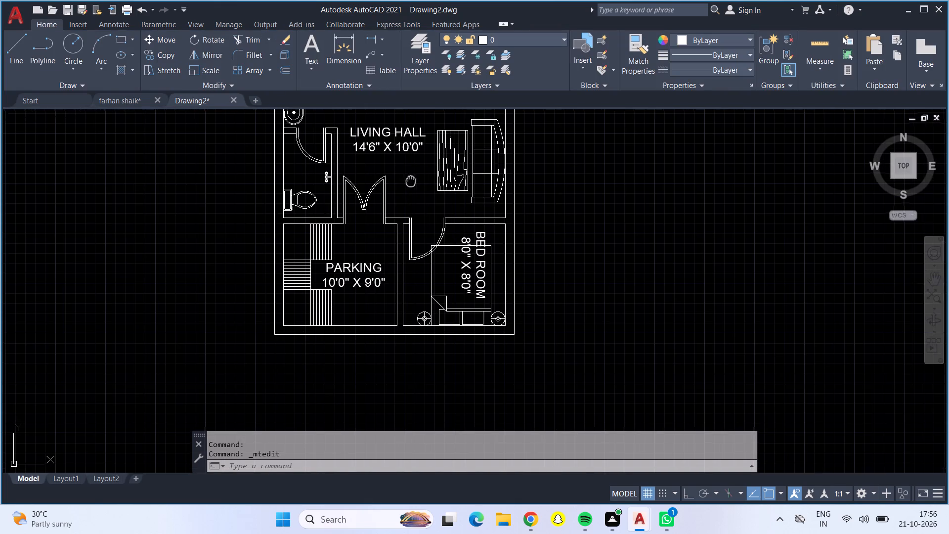
middle_click_drag(427, 199, 504, 332)
scroll(548, 163, "up", 3)
scroll(510, 199, "down", 1)
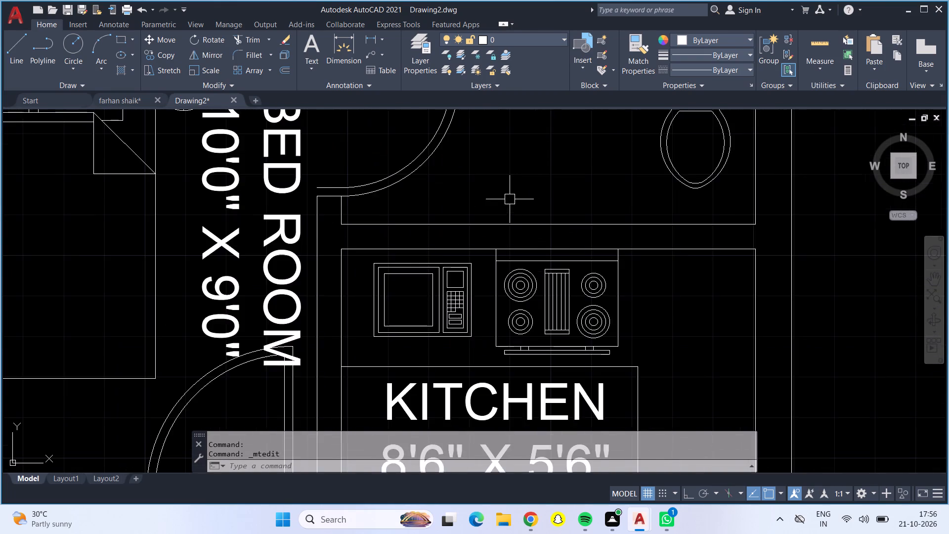
middle_click_drag(518, 182, 462, 221)
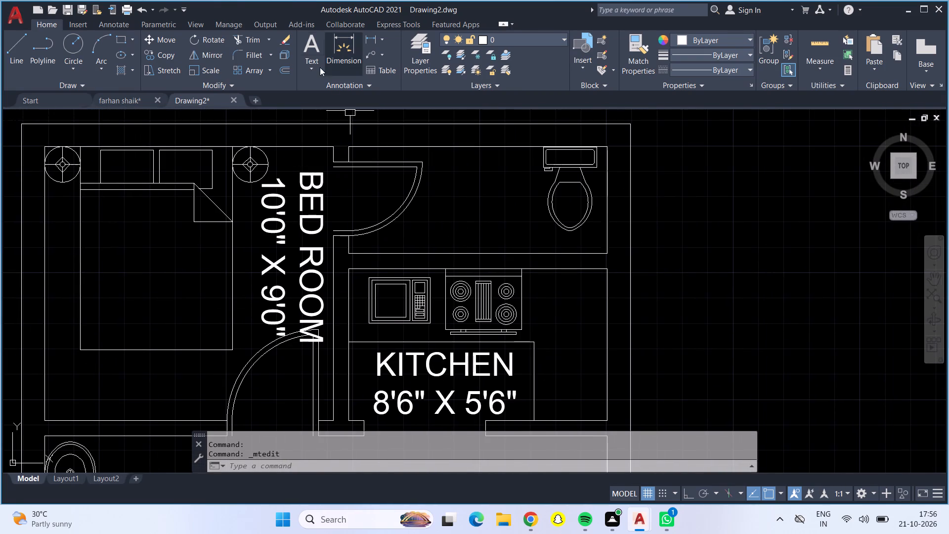
left_click(308, 45)
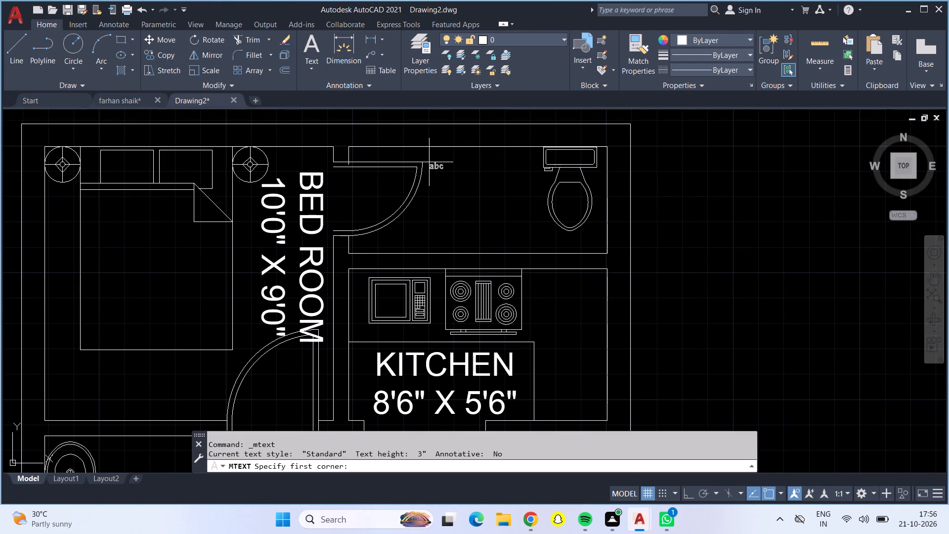
left_click(427, 161)
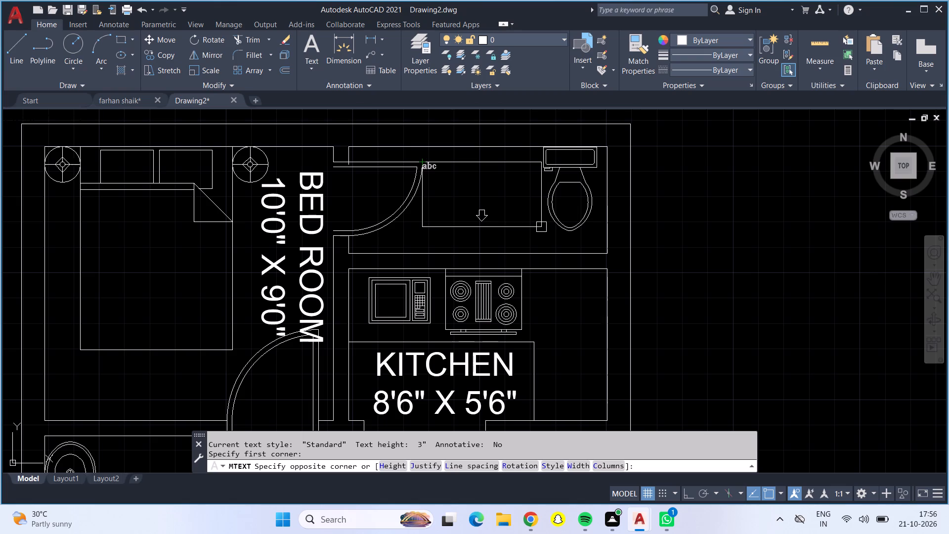
left_click(541, 227)
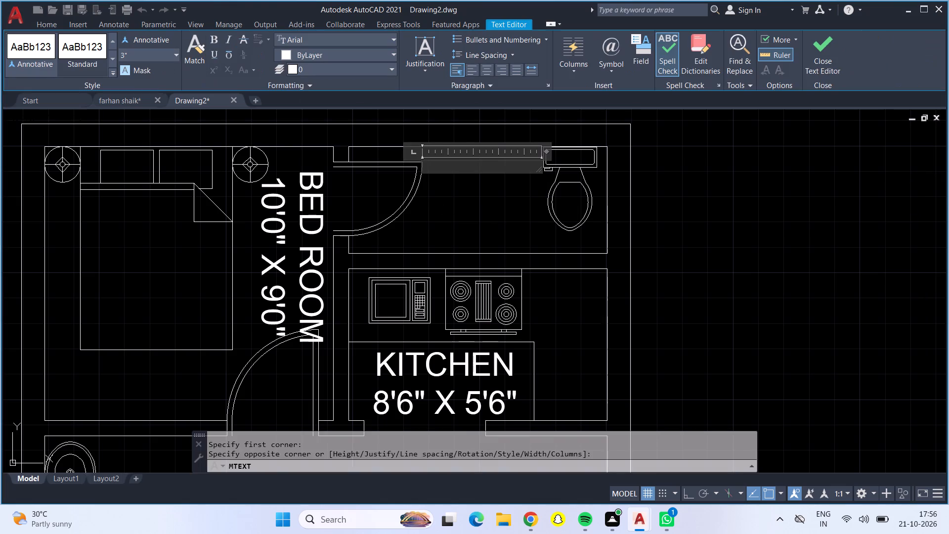
left_click(169, 55)
left_click(176, 51)
left_click(167, 63)
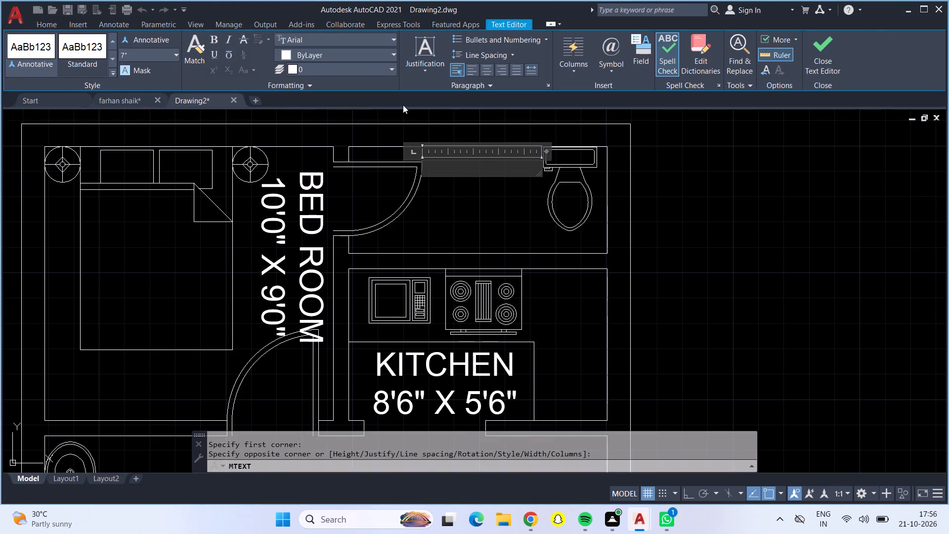
left_click(487, 75)
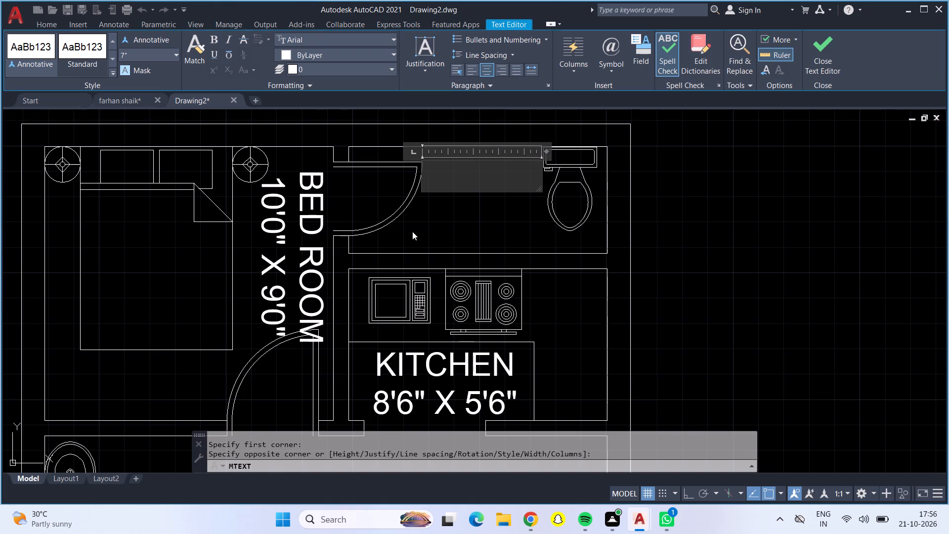
Enter ATTACH with 4'0" X 6'0" on a second line as the toilet's label and finish editing.
key("shift+a")
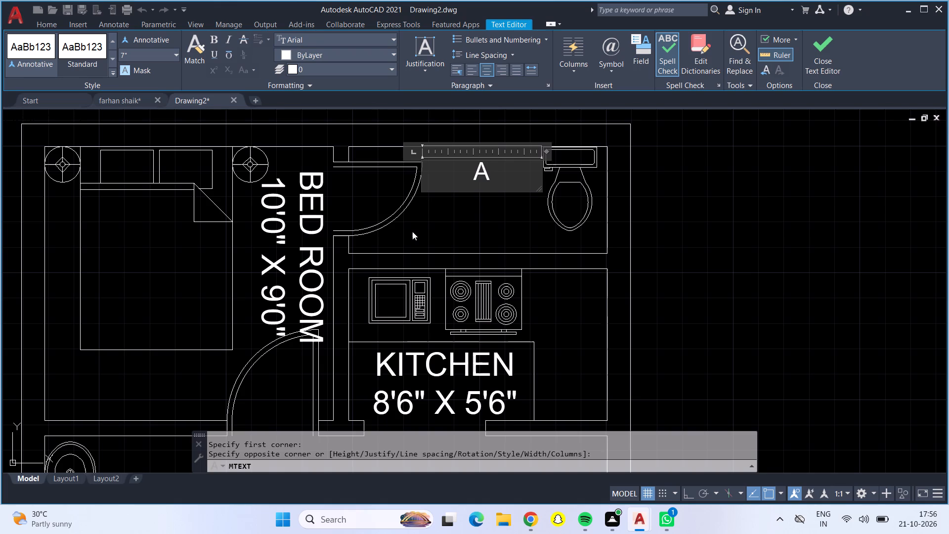
type("TT")
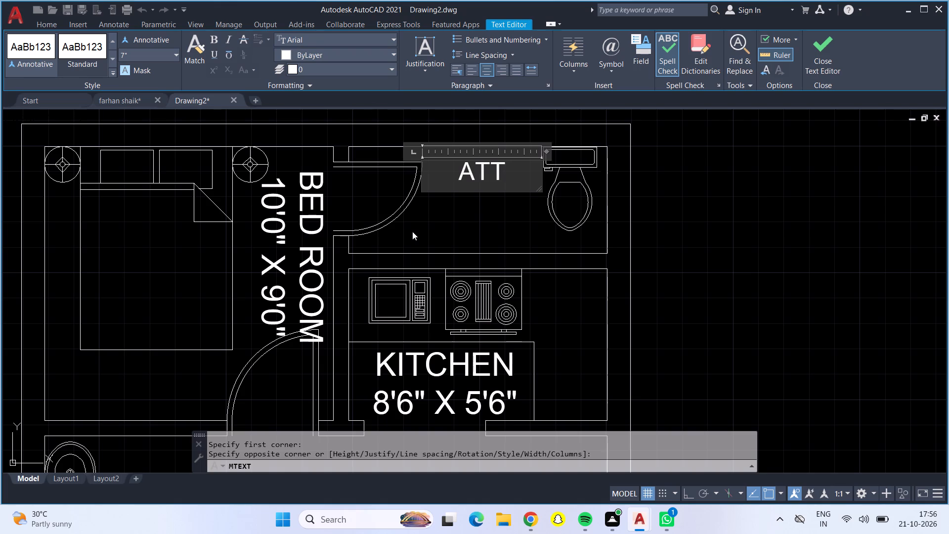
type("AC")
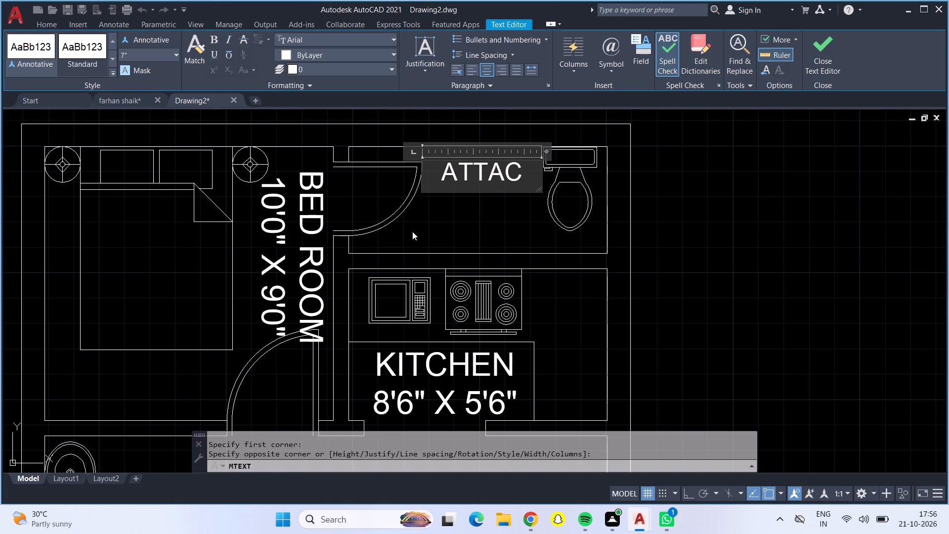
key("shift+h")
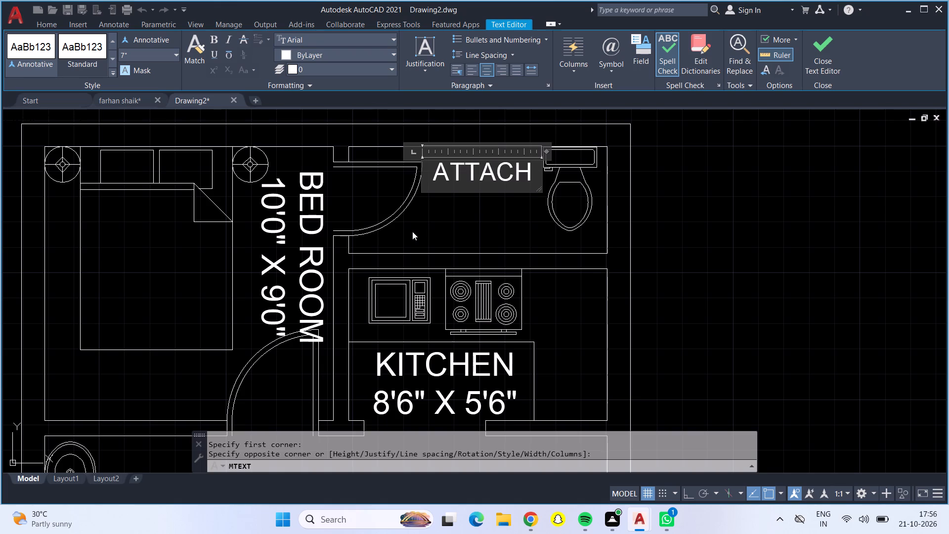
key("Return")
type("4'0\" X 6")
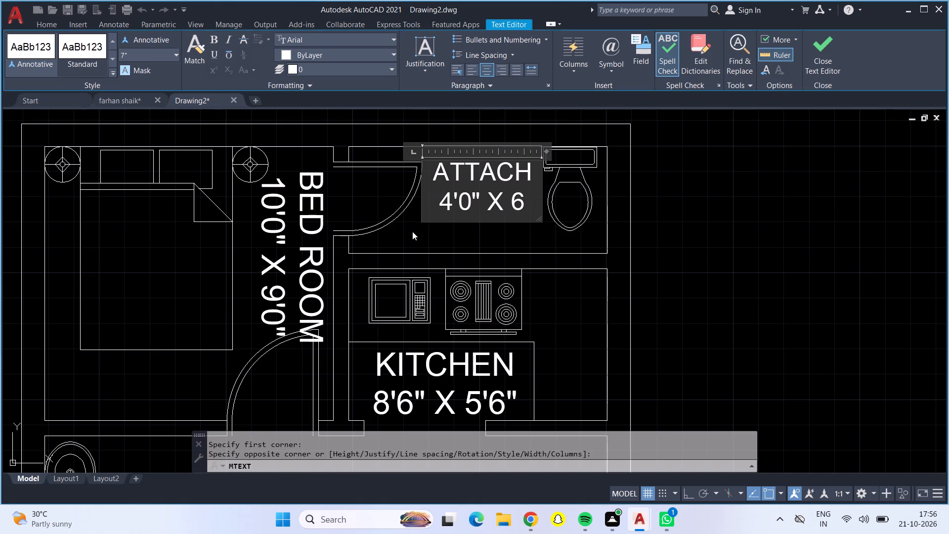
key("0")
key("BackSpace")
key("apostrophe")
type("0\"")
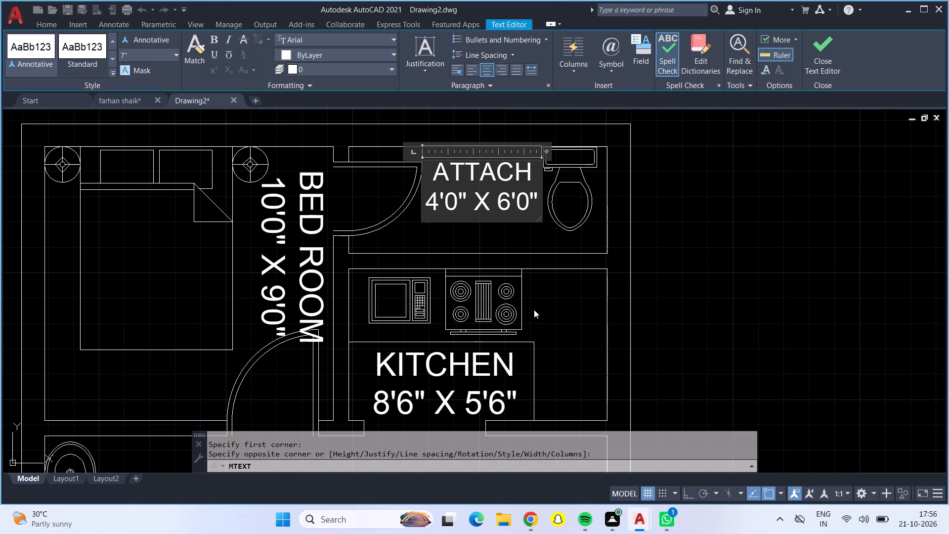
left_click(557, 312)
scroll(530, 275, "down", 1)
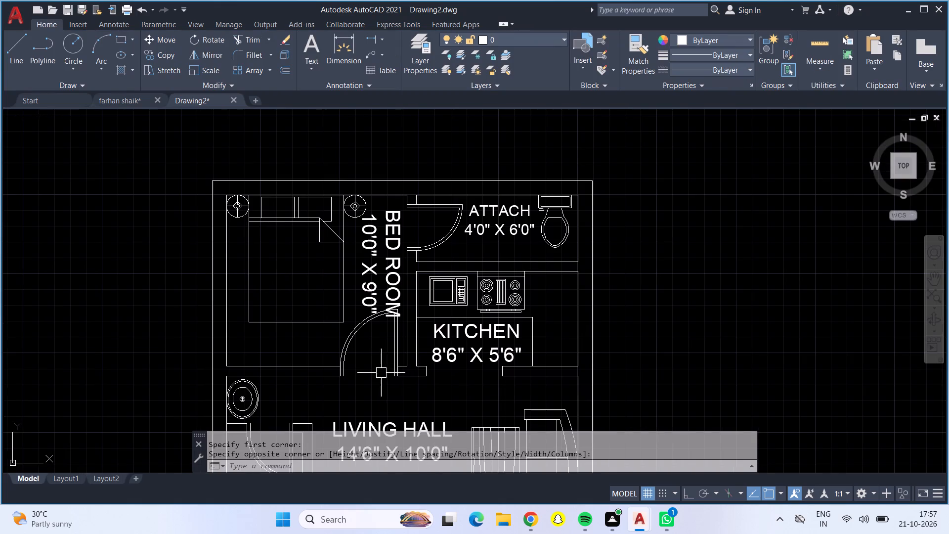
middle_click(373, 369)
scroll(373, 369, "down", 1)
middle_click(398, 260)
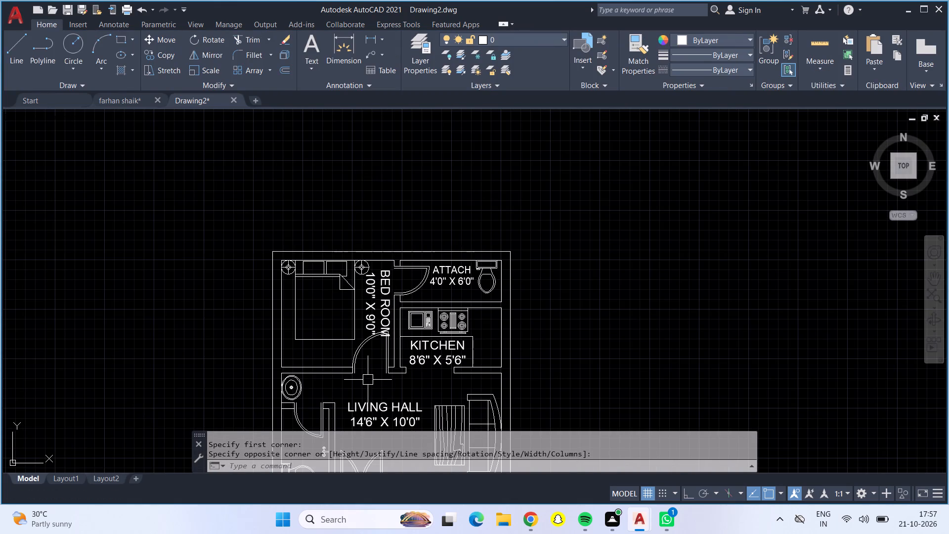
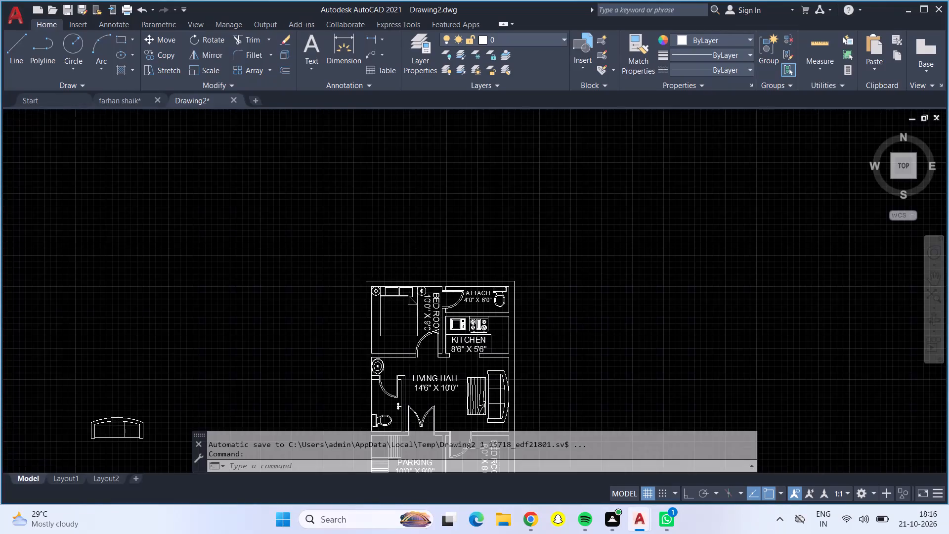
With ortho on, draw a closed upright rectangle of lines, 9" wide and 4' tall, in the empty space east of the floor plan.
middle_click_drag(592, 331, 570, 234)
middle_click(571, 232)
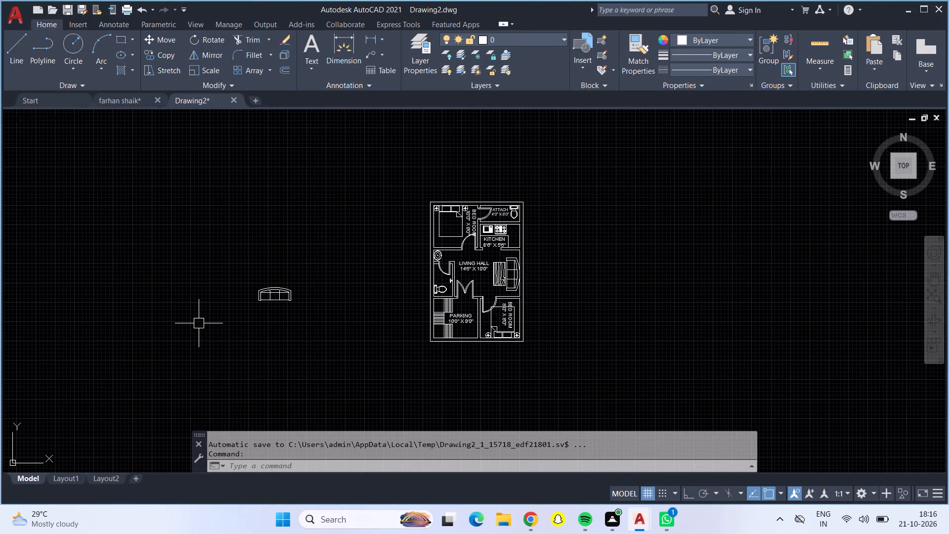
scroll(470, 327, "up", 2)
middle_click_drag(469, 268, 468, 354)
middle_click(468, 354)
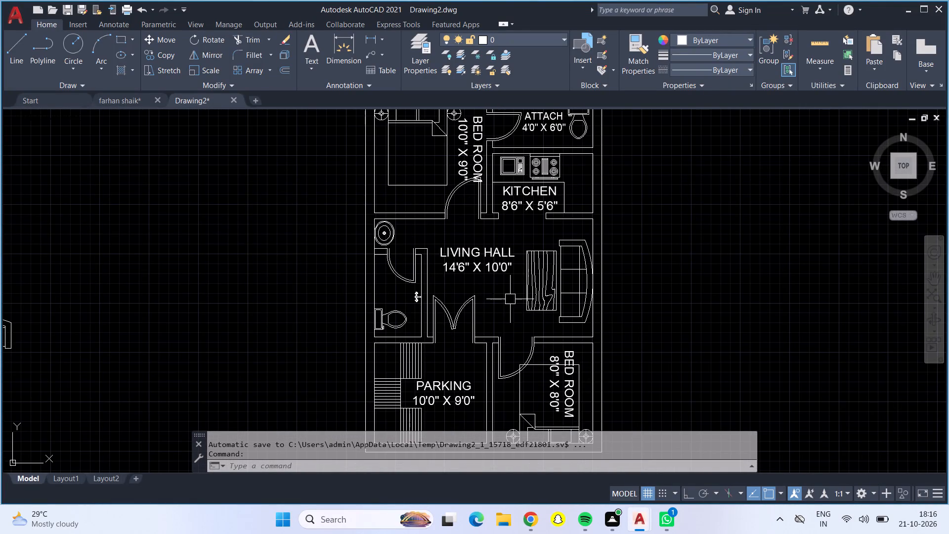
middle_click_drag(509, 305, 507, 346)
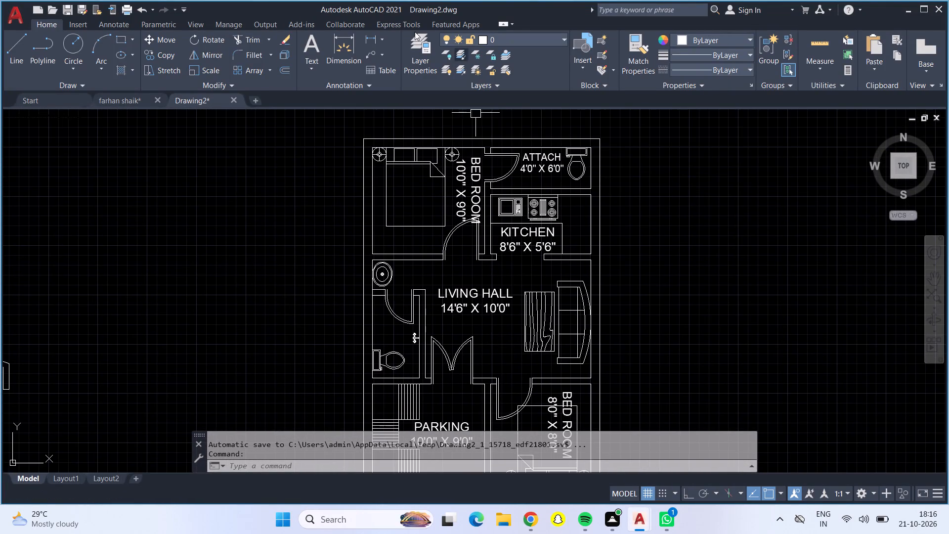
left_click(17, 49)
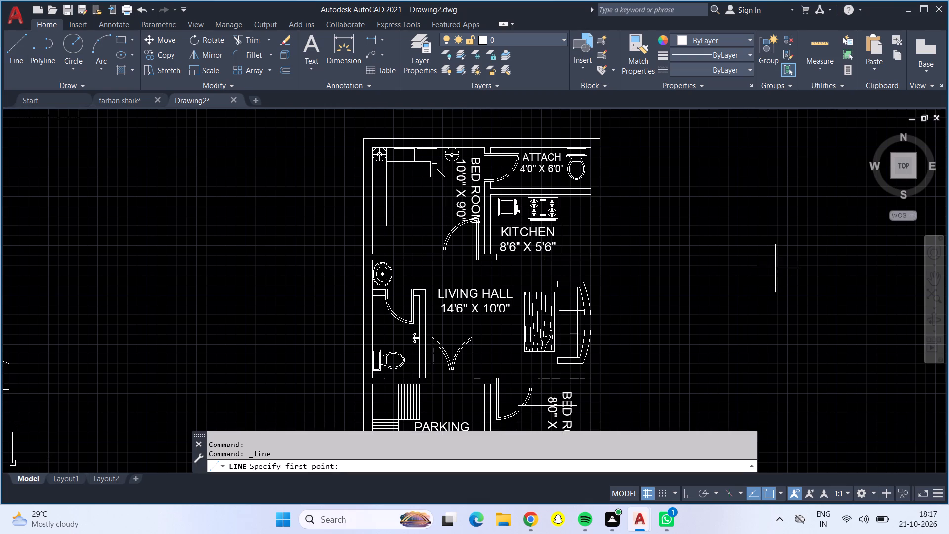
left_click_drag(714, 188, 712, 193)
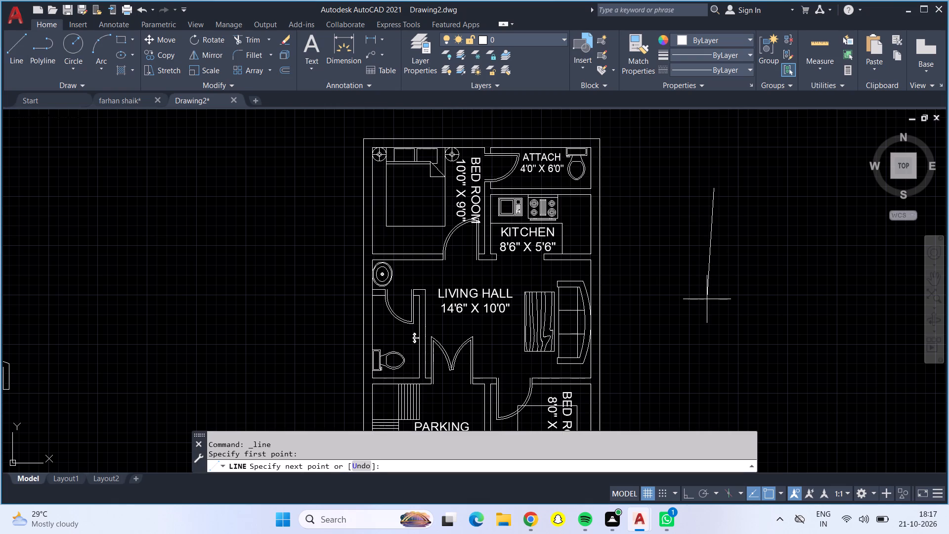
key("F8")
type("4'")
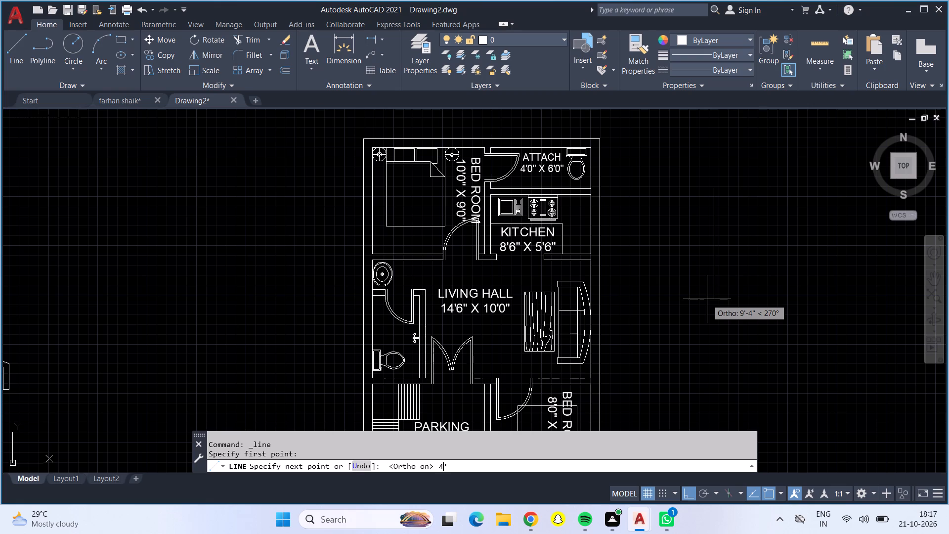
key("Return")
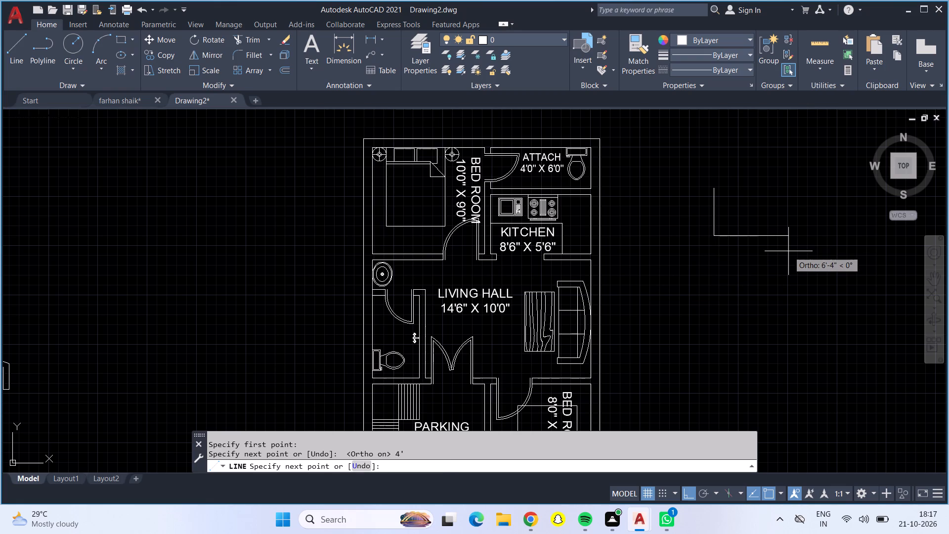
key("9")
key("shift+quotedbl")
key("Return")
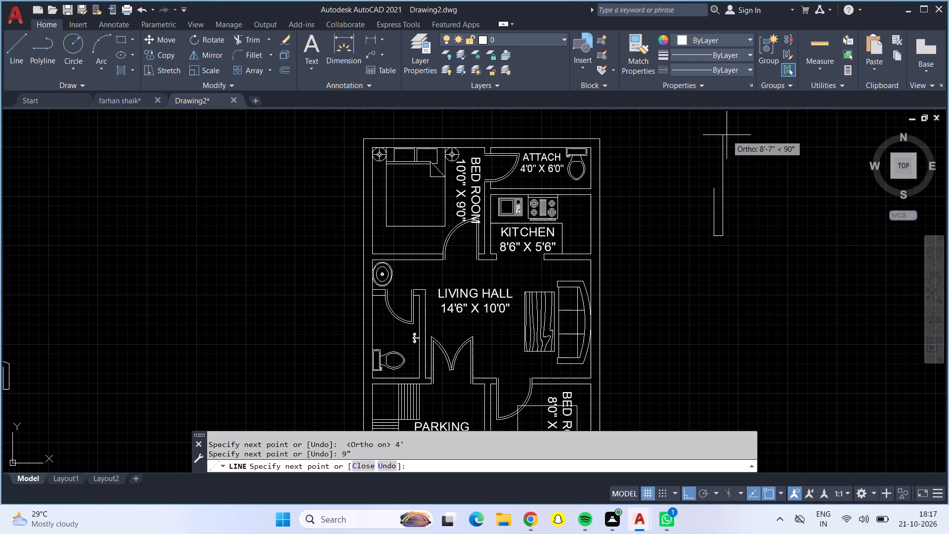
type("4'")
key("Return")
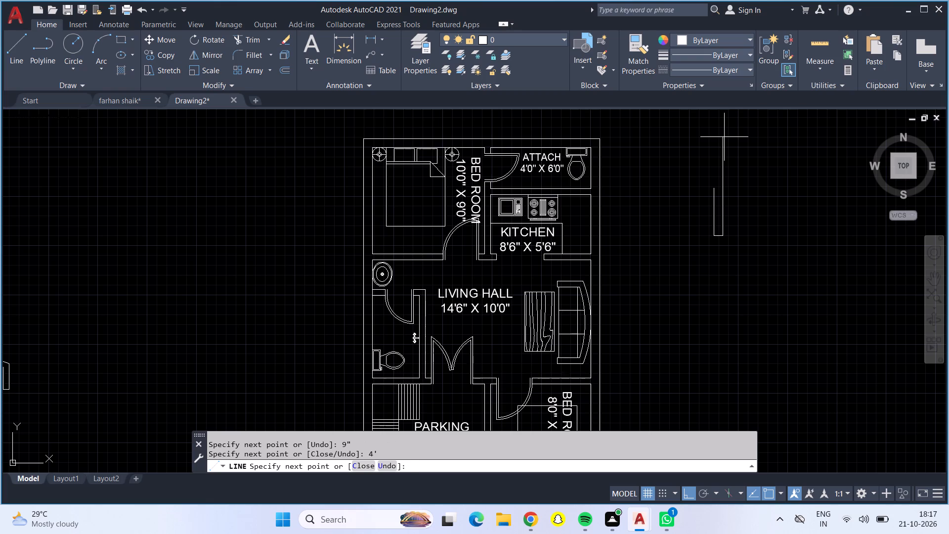
key("apostrophe")
key("BackSpace")
type("9\"")
key("Return")
key("Return")
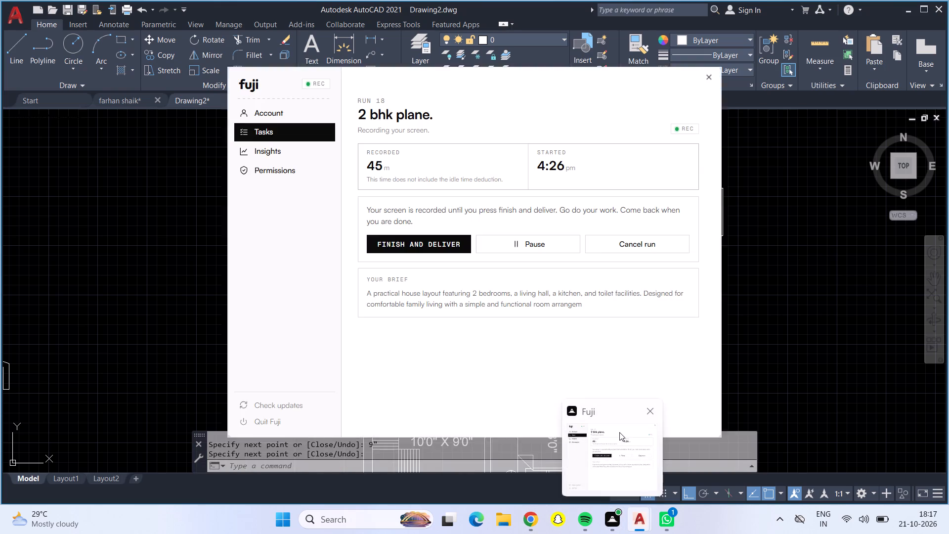
Offset both long sides of the new rectangle 3" inward to form the window symbol.
scroll(711, 213, "up", 3)
middle_click_drag(724, 203, 715, 242)
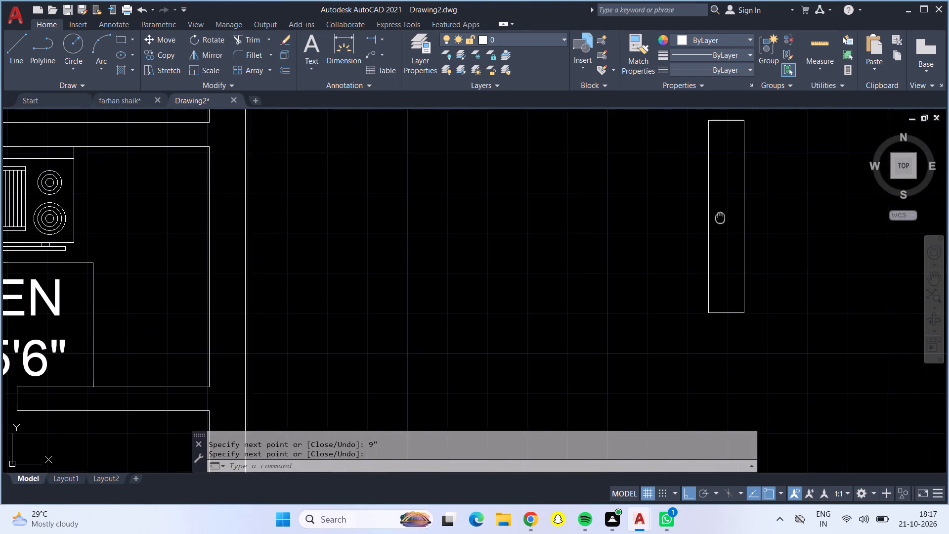
middle_click_drag(715, 242, 700, 276)
key("Escape")
key("o")
key("Return")
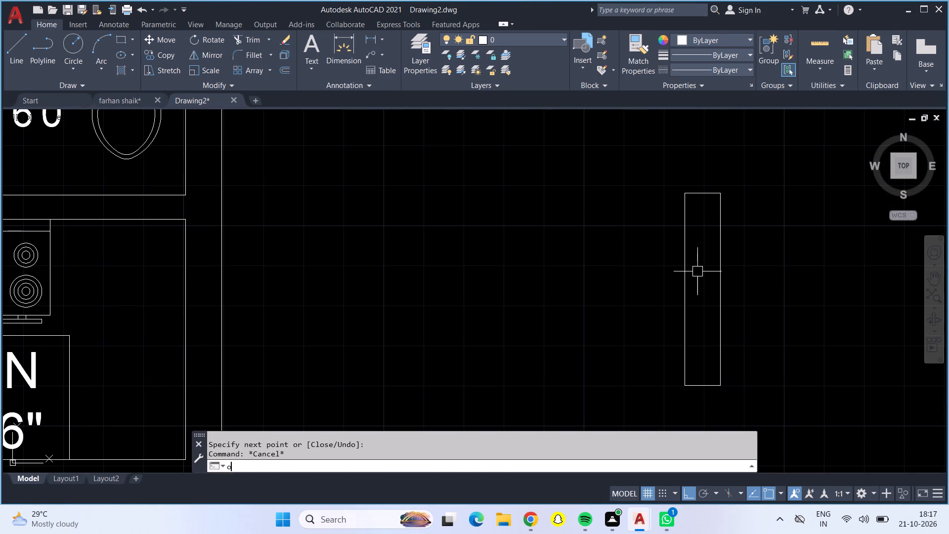
type("3\"")
key("Return")
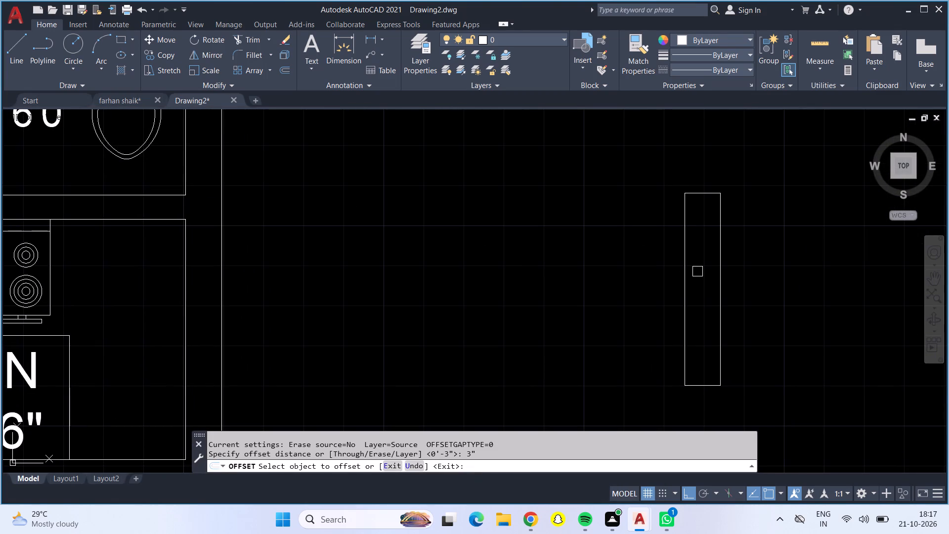
left_click(680, 327)
left_click(699, 336)
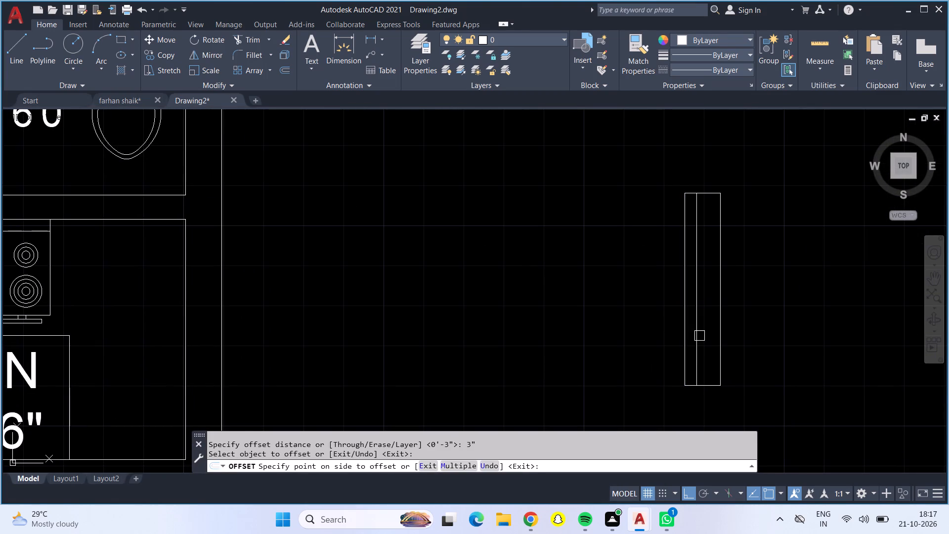
left_click(716, 343)
left_click(705, 341)
key("Escape")
Copy the whole window symbol, with ortho off, into the west outer wall of the 10'0" x 9'0" bedroom.
left_click(665, 135)
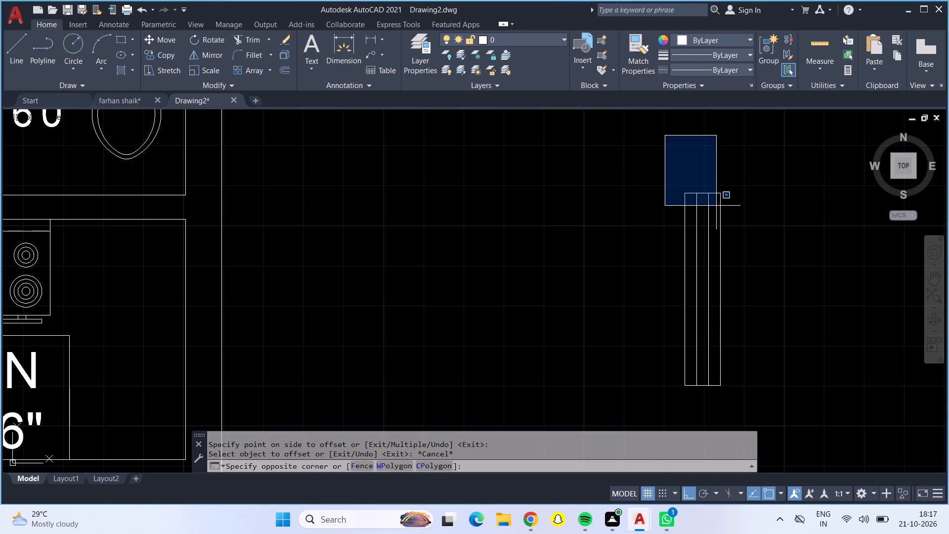
left_click_drag(867, 418, 747, 374)
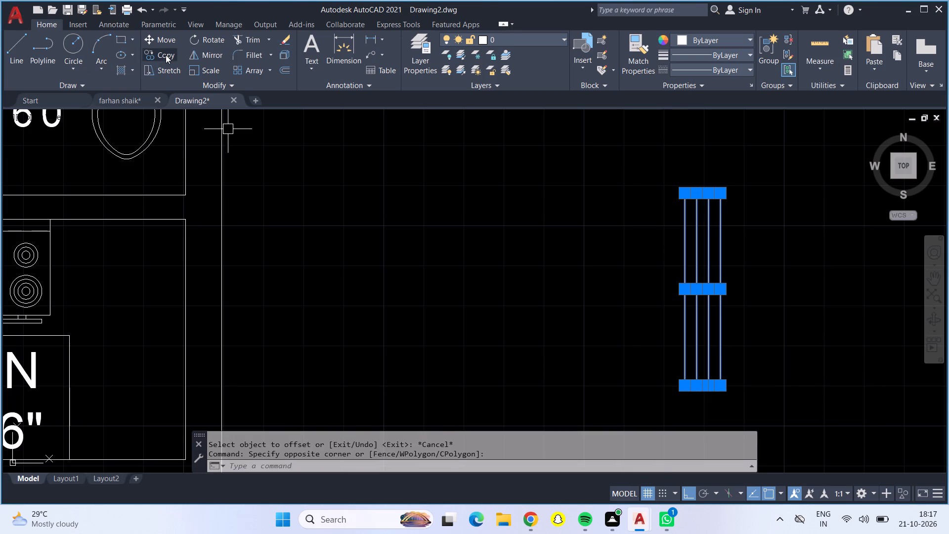
left_click(166, 55)
left_click(683, 356)
scroll(490, 188, "down", 1)
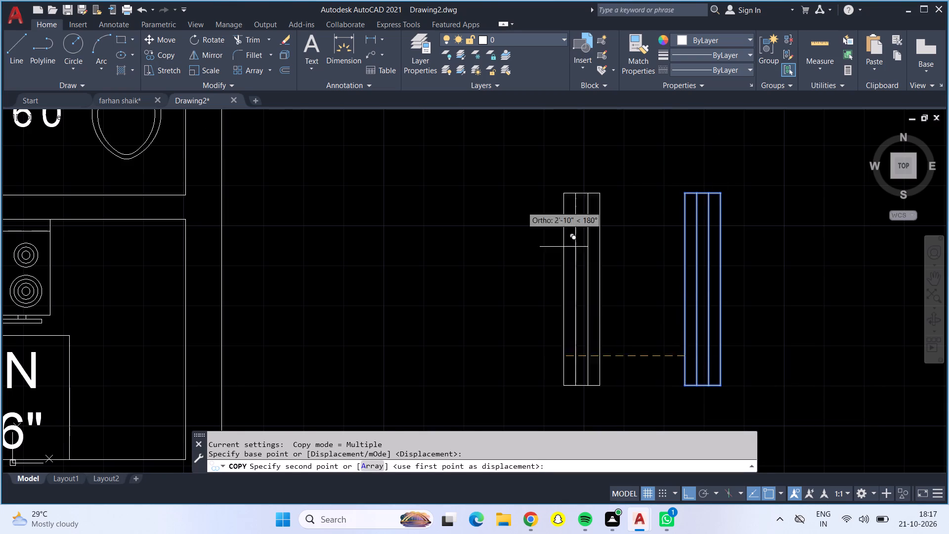
scroll(507, 195, "down", 2)
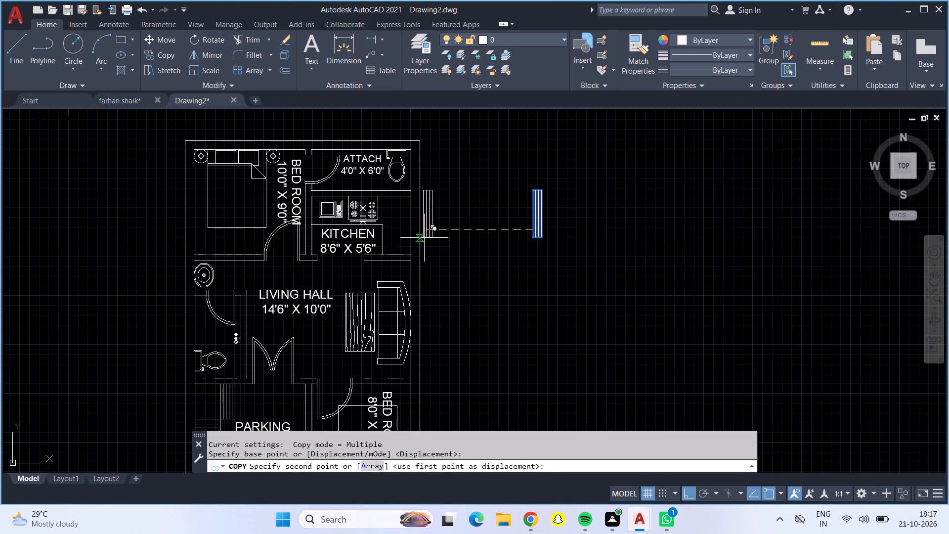
key("F8")
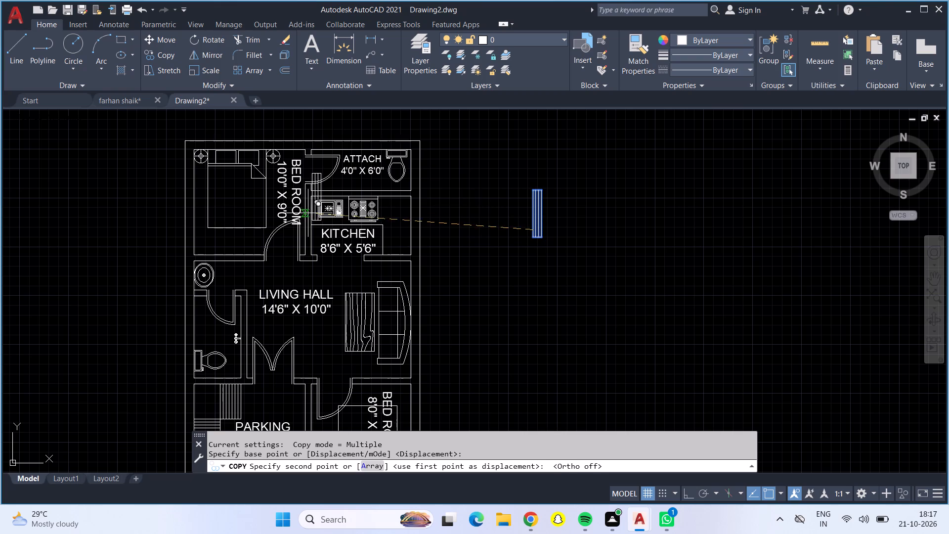
scroll(185, 211, "up", 3)
scroll(173, 225, "down", 1)
middle_click_drag(173, 225, 210, 344)
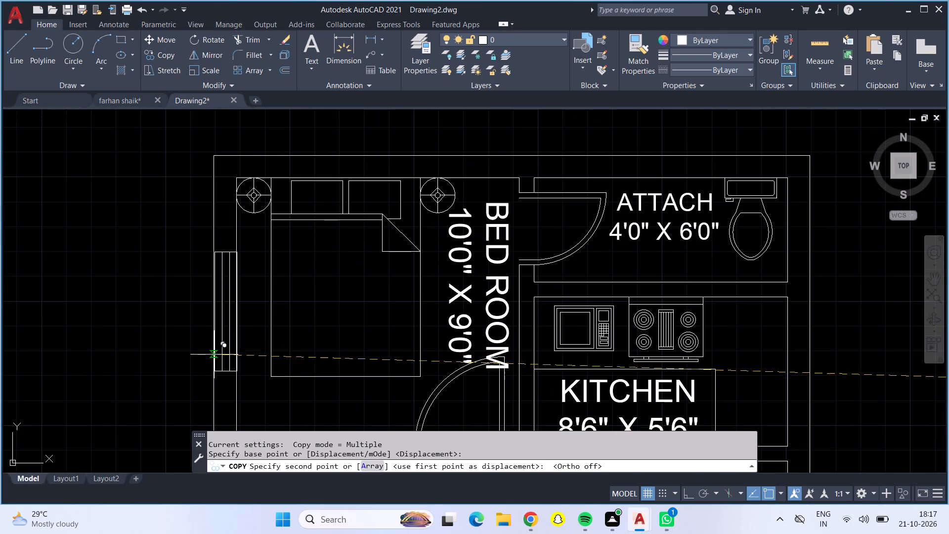
left_click(213, 380)
Place another copy of the window symbol in the east outer wall of the 8'0" x 8'0" bedroom.
scroll(216, 345, "down", 2)
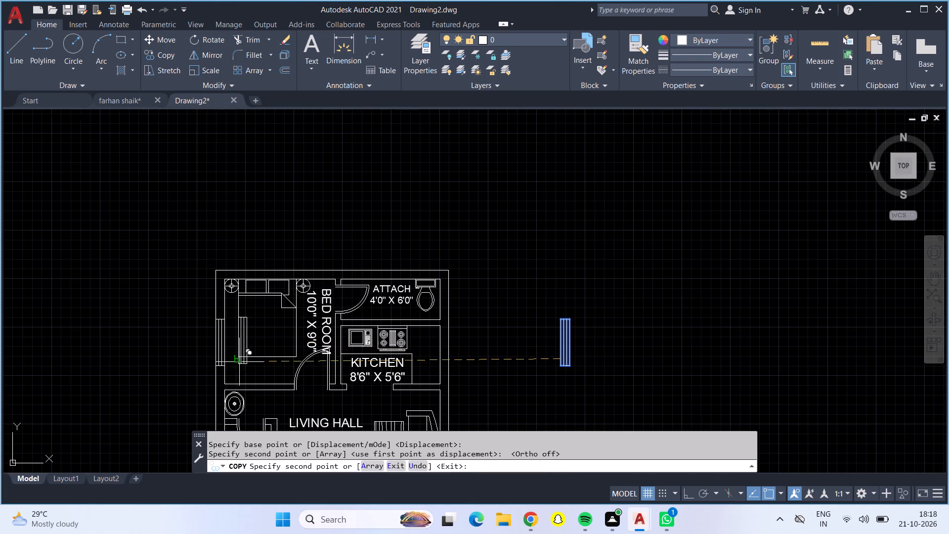
middle_click_drag(299, 352, 323, 138)
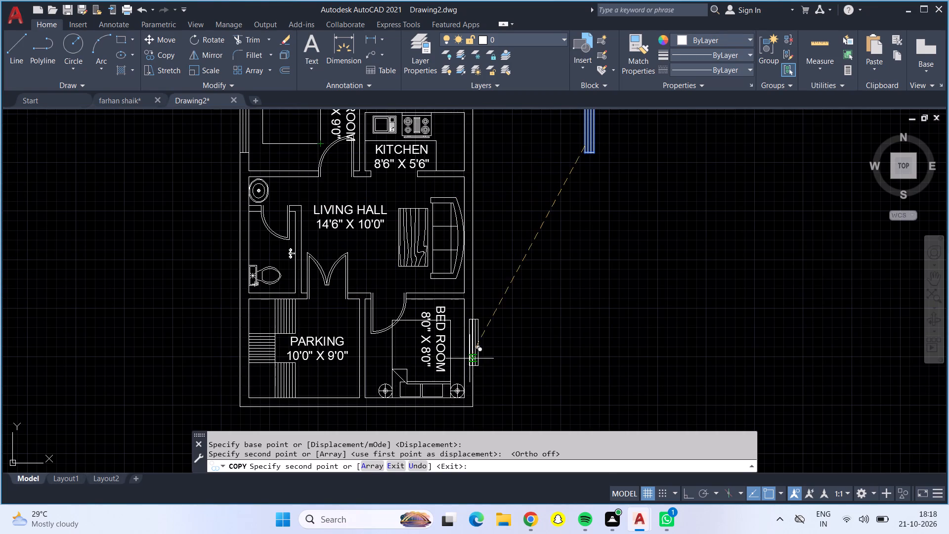
scroll(470, 357, "up", 4)
scroll(417, 381, "down", 1)
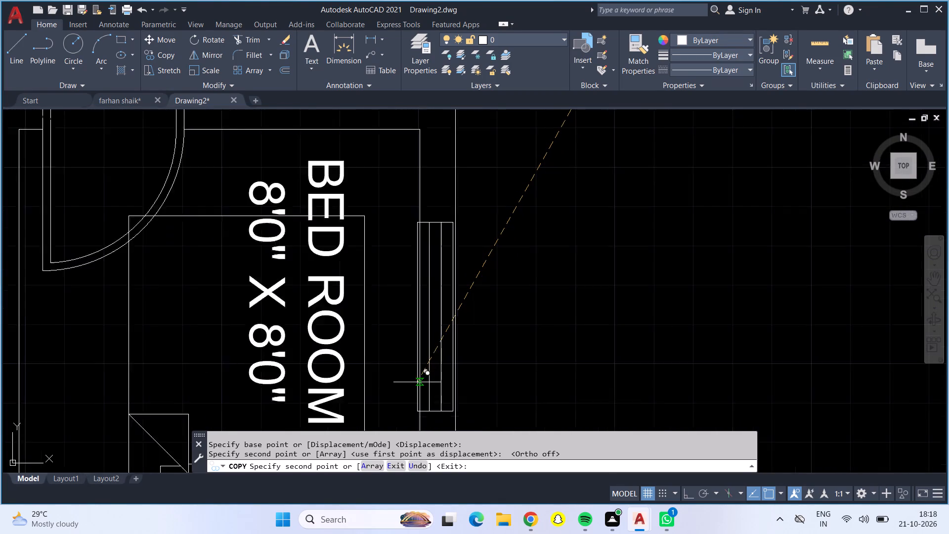
scroll(417, 382, "down", 1)
left_click(417, 382)
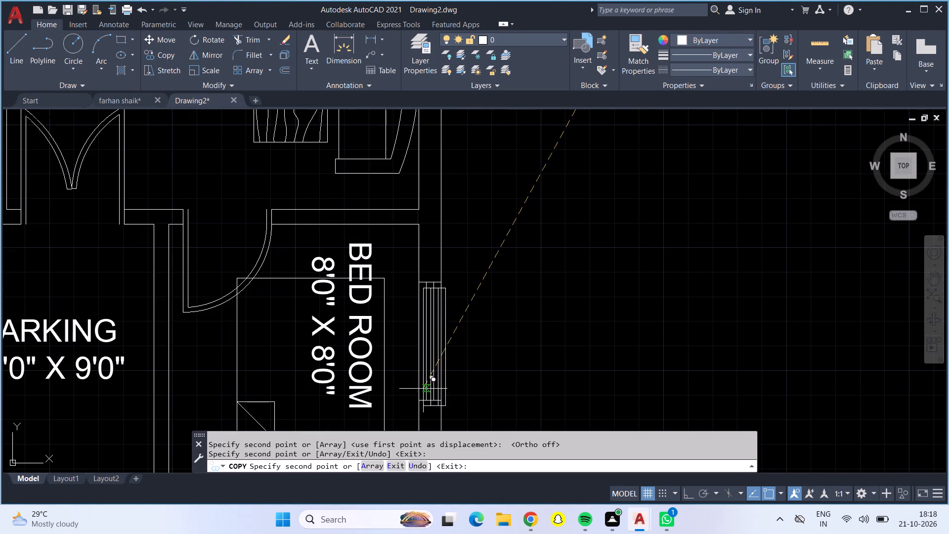
Place another window copy in the living hall's east outer wall behind the sofa, and finish copying.
scroll(452, 400, "down", 3)
scroll(435, 309, "up", 5)
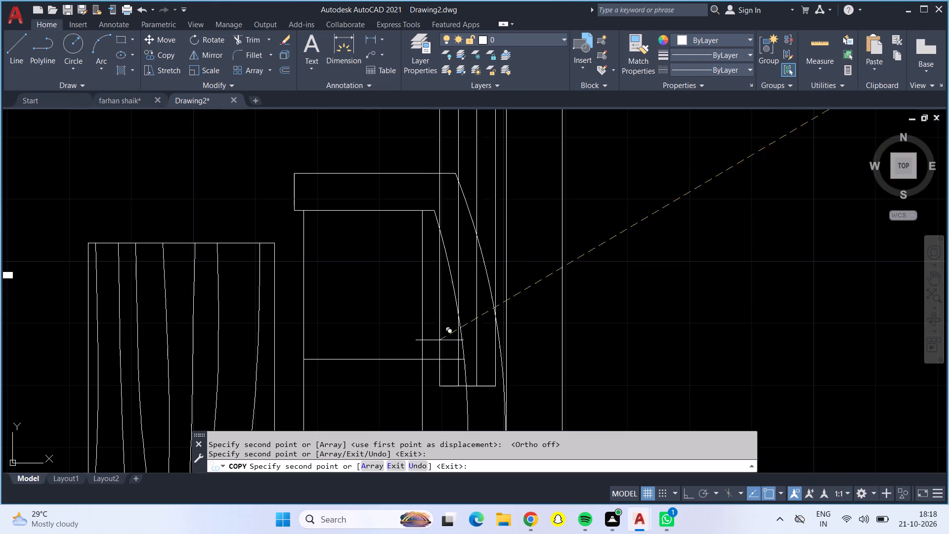
scroll(445, 362, "down", 2)
scroll(469, 410, "up", 1)
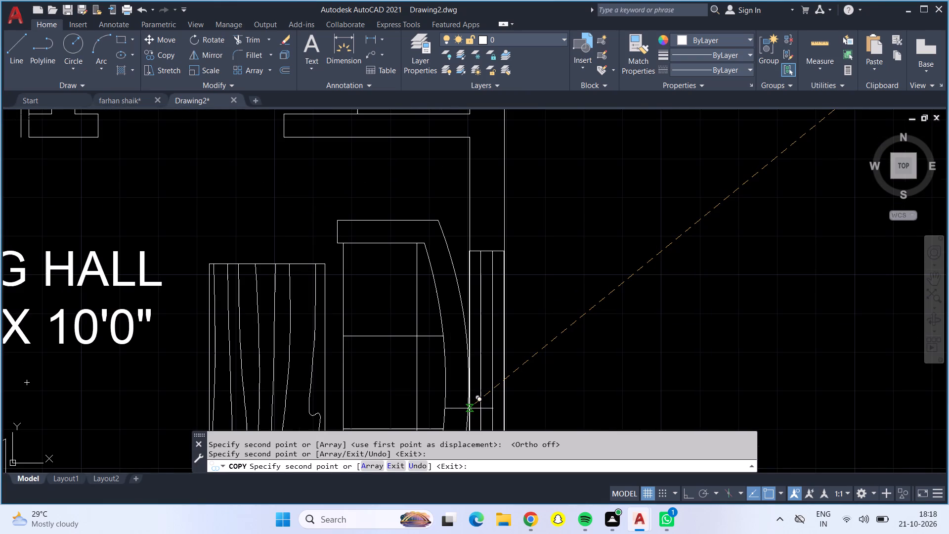
left_click(469, 408)
scroll(468, 408, "down", 3)
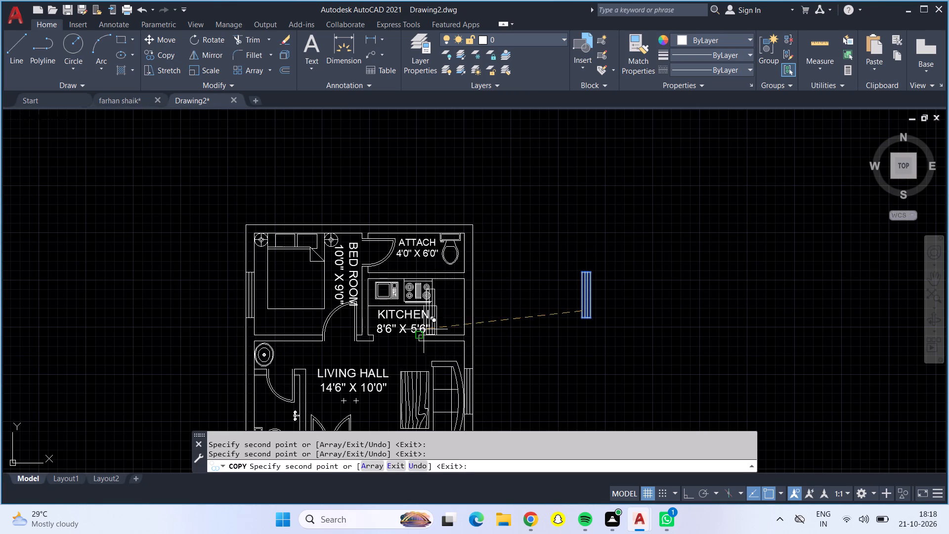
middle_click_drag(541, 326, 575, 161)
scroll(581, 207, "down", 1)
middle_click_drag(577, 218, 574, 220)
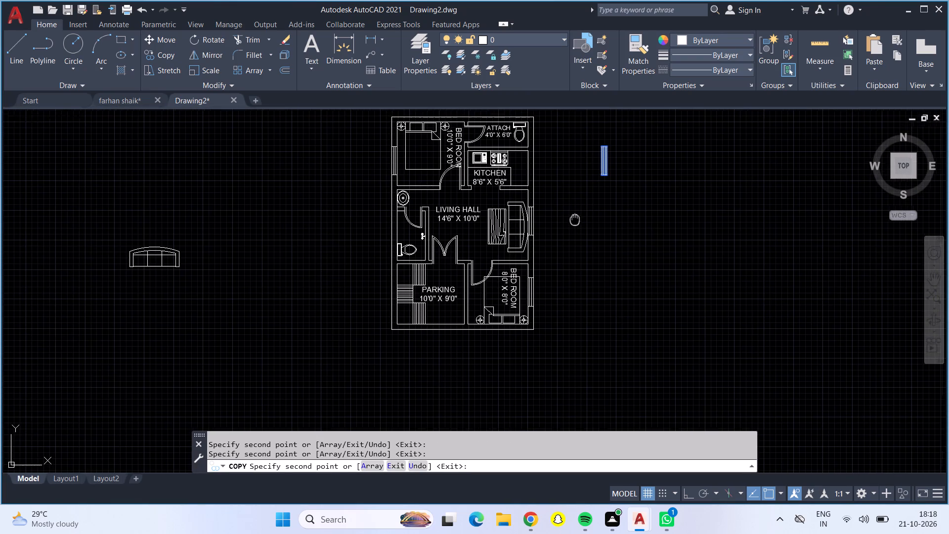
middle_click_drag(574, 220, 550, 267)
key("Escape")
Rotate the original window symbol east of the plan about its lower end with ortho on, so it lies horizontally.
left_click(543, 175)
left_click_drag(667, 313, 632, 303)
left_click(202, 41)
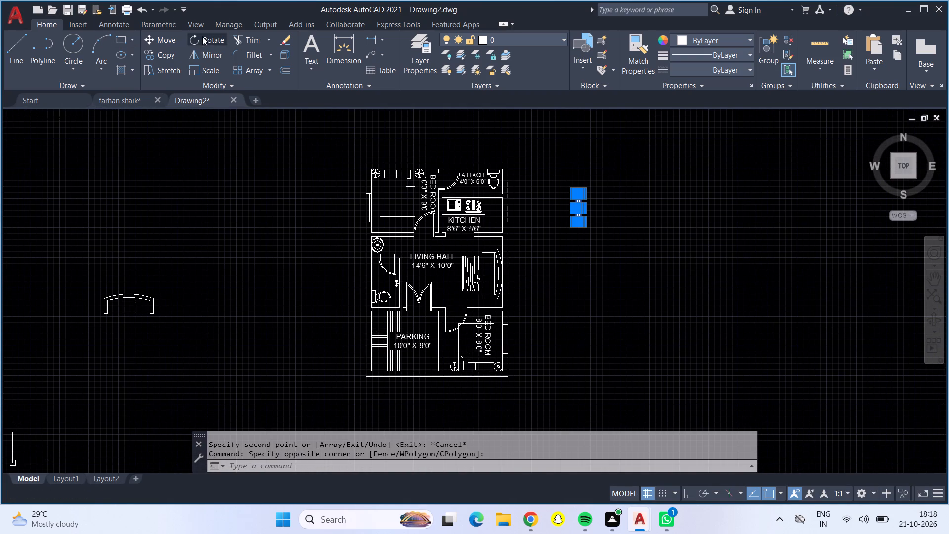
left_click(577, 219)
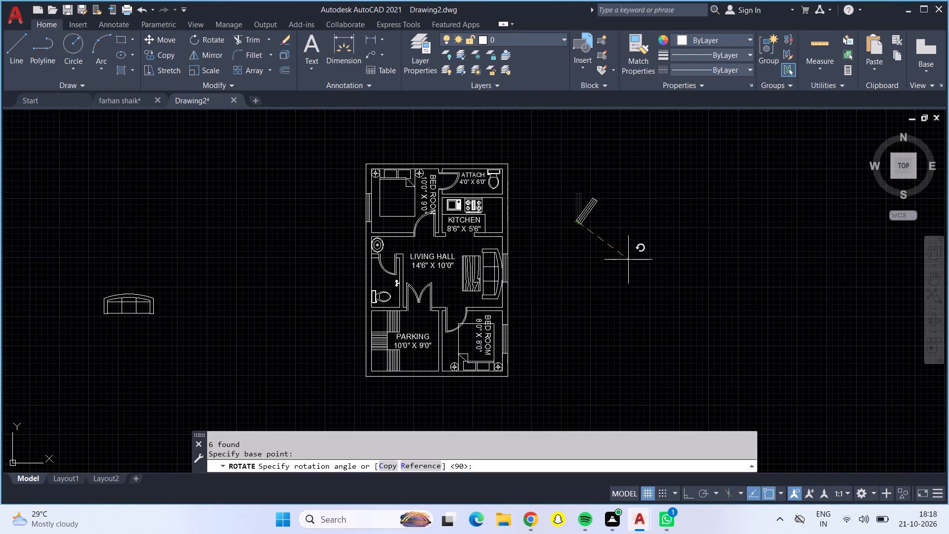
key("F8")
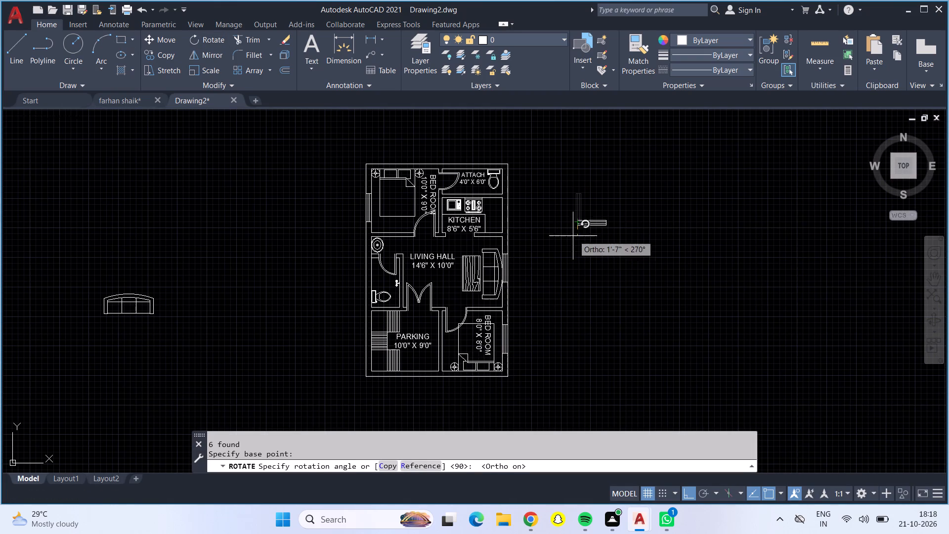
left_click(587, 290)
Copy the horizontal window symbol, with ortho off, into the north outer wall behind the bed of the 10'0" x 9'0" bedroom.
left_click(551, 199)
left_click_drag(645, 249, 625, 246)
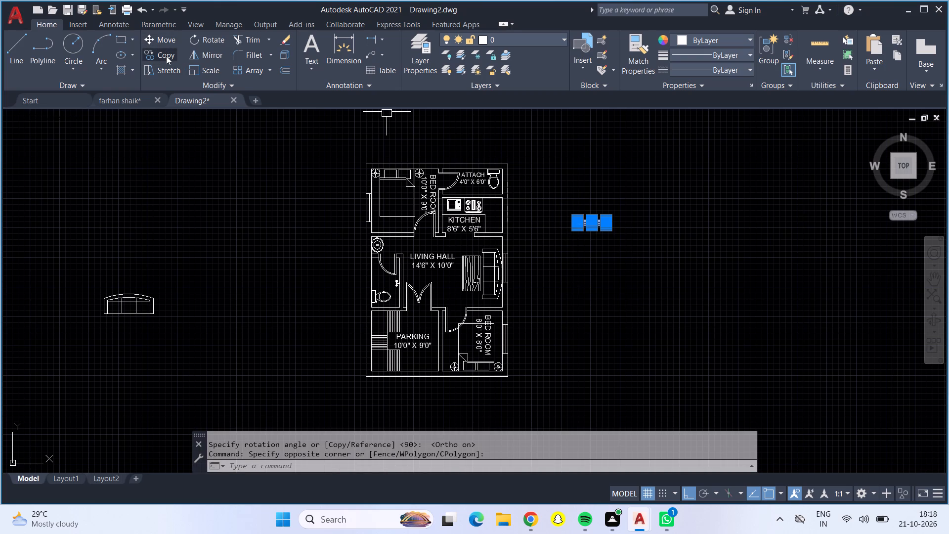
left_click(166, 56)
scroll(573, 219, "up", 3)
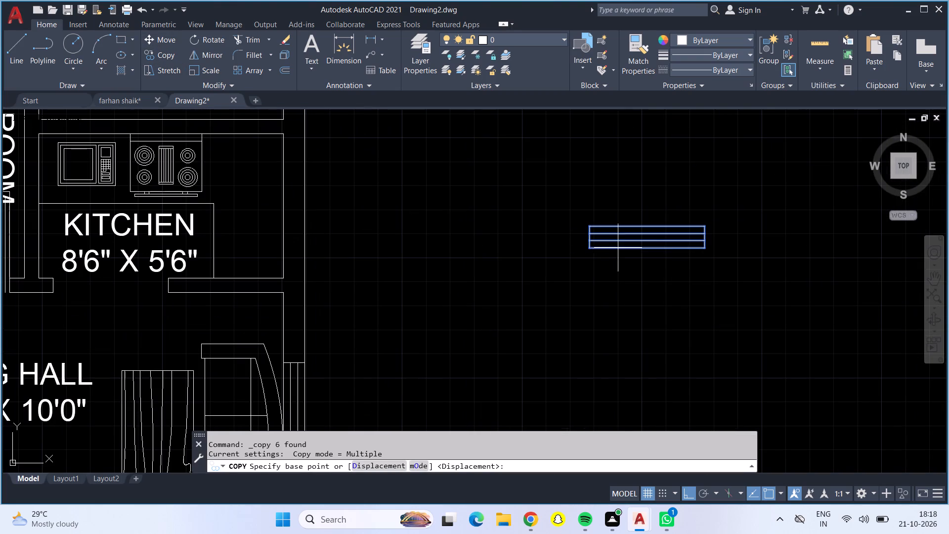
left_click(641, 228)
scroll(326, 205, "down", 2)
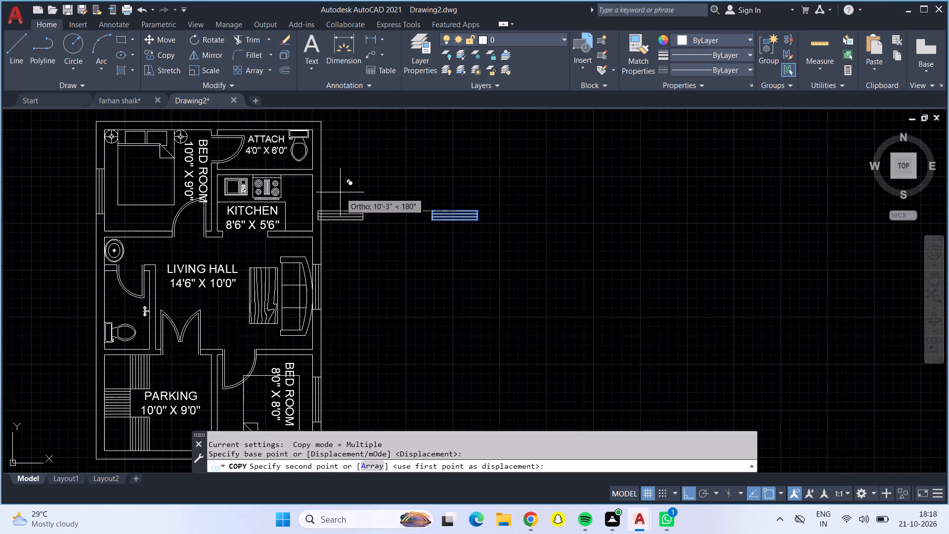
key("F8")
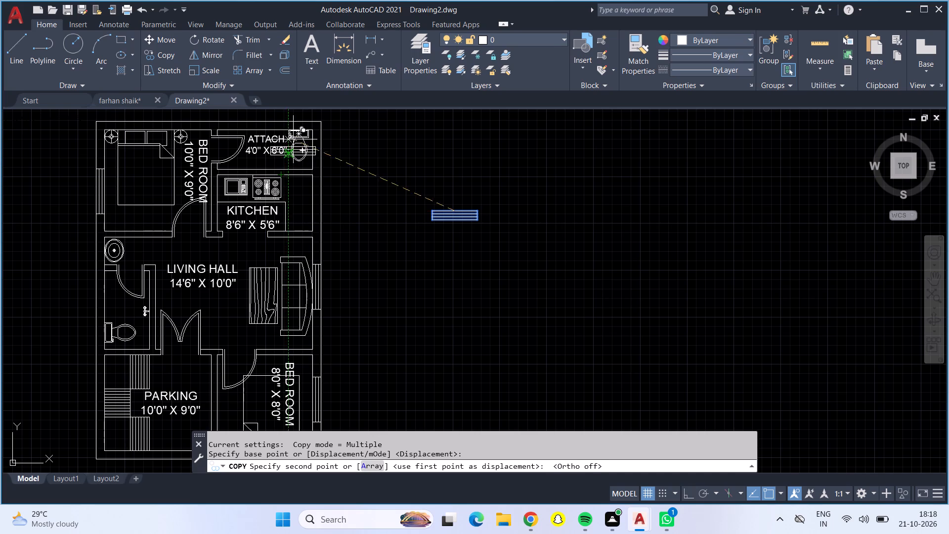
scroll(154, 117, "up", 3)
middle_click_drag(135, 131, 211, 151)
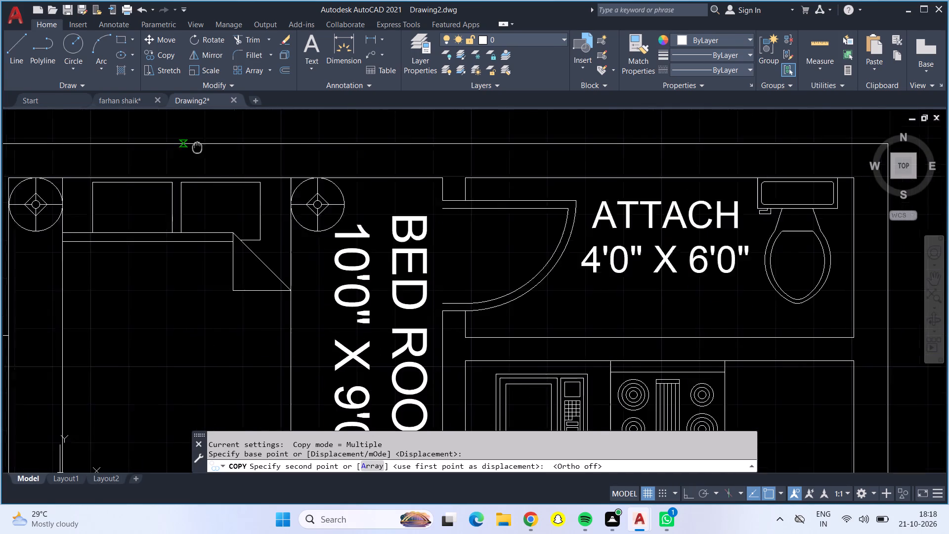
middle_click_drag(211, 151, 375, 182)
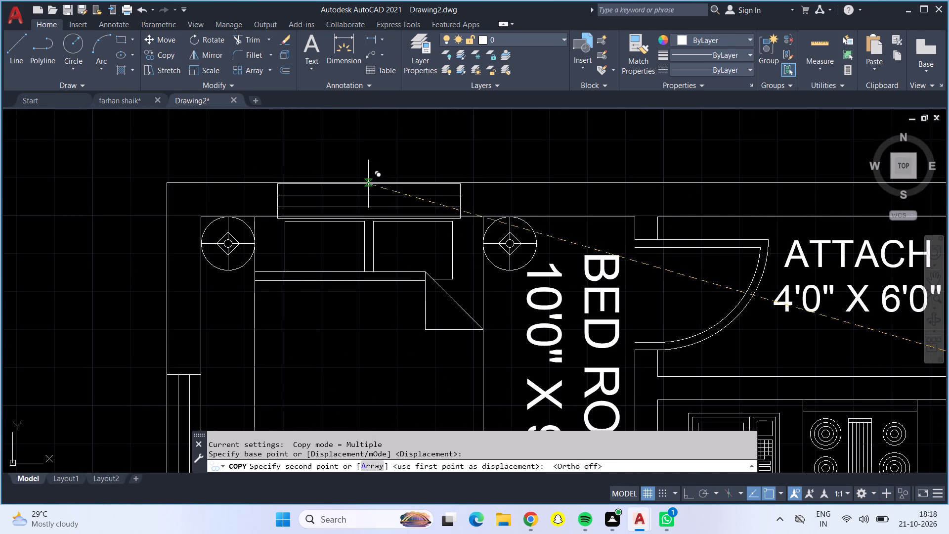
left_click(365, 184)
Place another copy of the horizontal window in the south outer wall of the 8'0" x 8'0" bedroom, and finish copying.
scroll(369, 185, "down", 3)
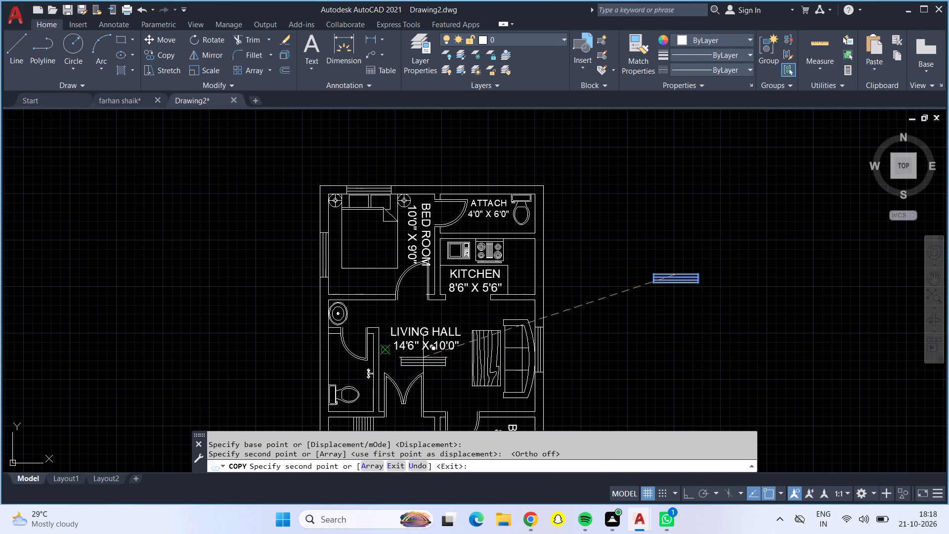
middle_click_drag(440, 374, 446, 117)
scroll(506, 249, "up", 4)
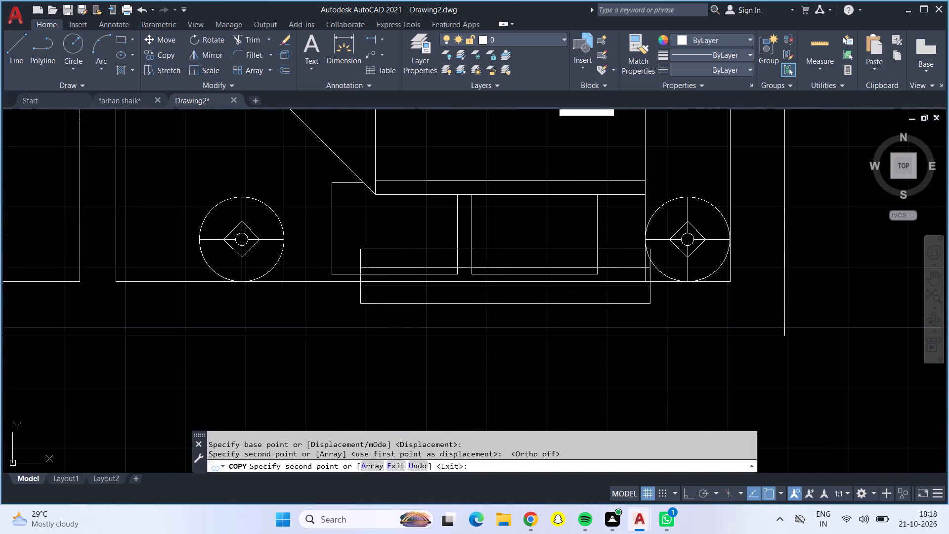
left_click(481, 279)
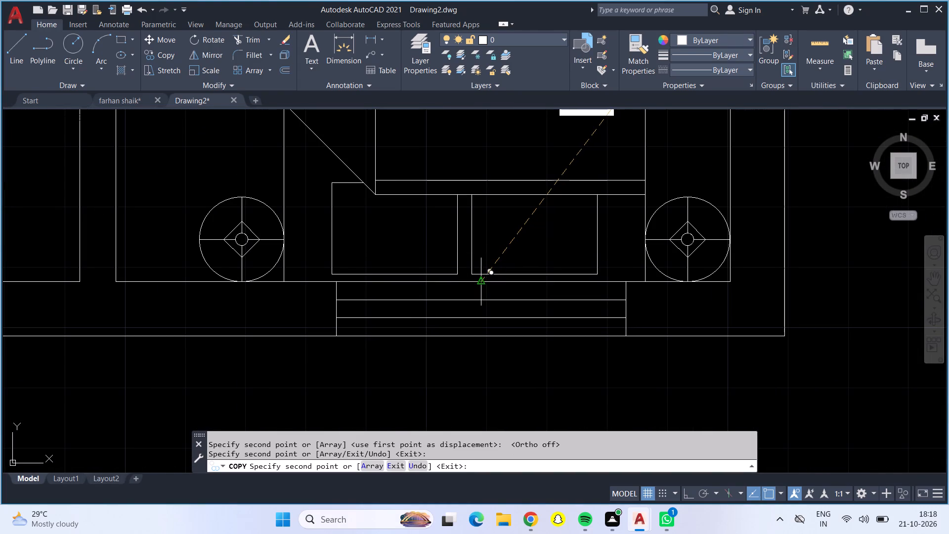
scroll(481, 279, "down", 4)
scroll(439, 296, "down", 2)
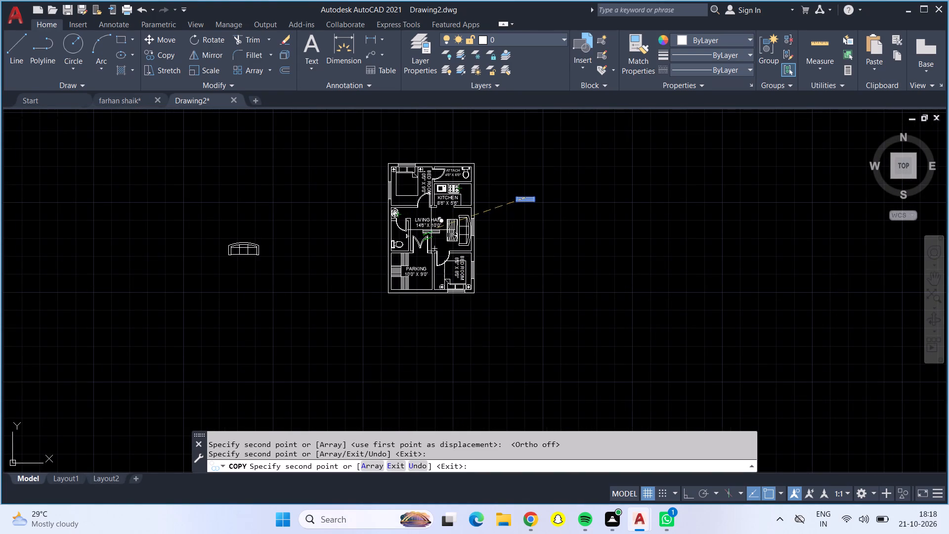
scroll(431, 224, "up", 1)
scroll(368, 270, "up", 4)
scroll(367, 269, "down", 4)
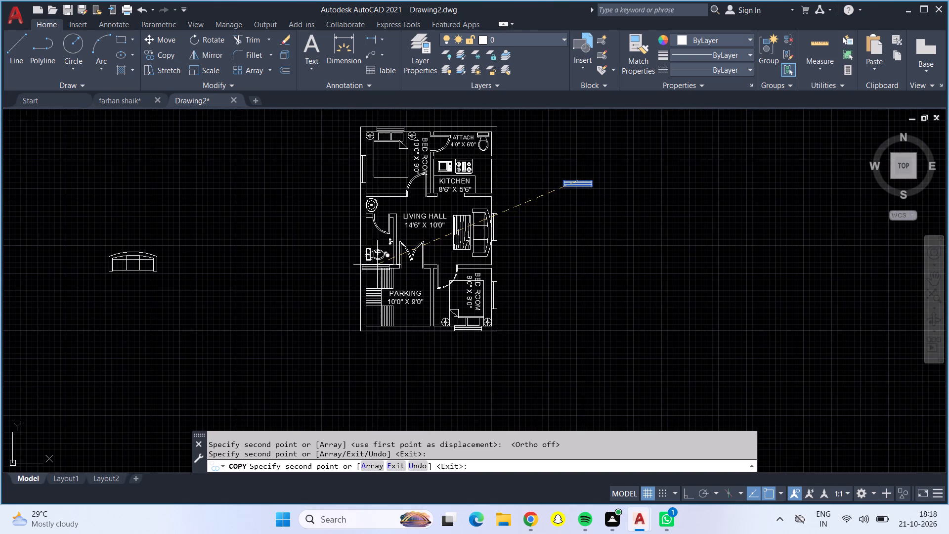
key("Escape")
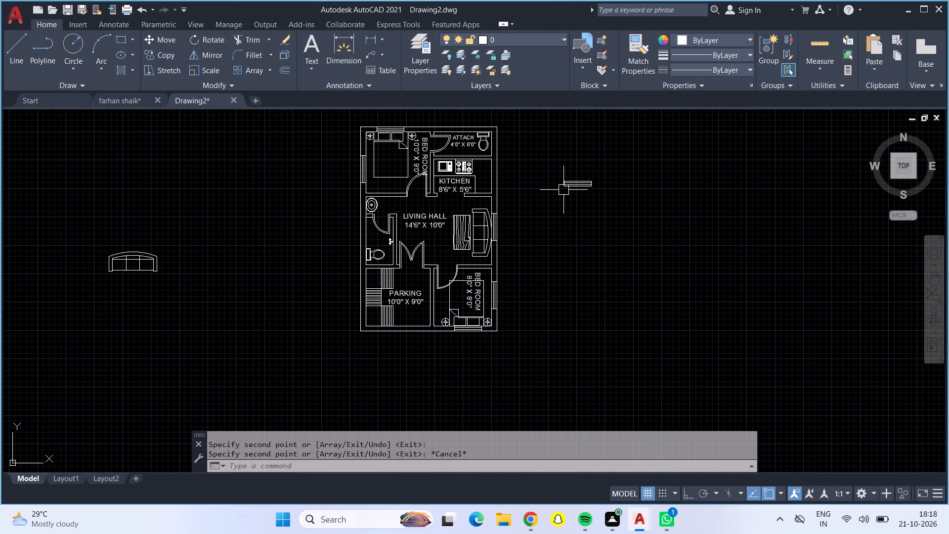
Offset the west end line of the original window symbol 2' inward.
scroll(567, 185, "up", 3)
middle_click_drag(607, 212, 588, 274)
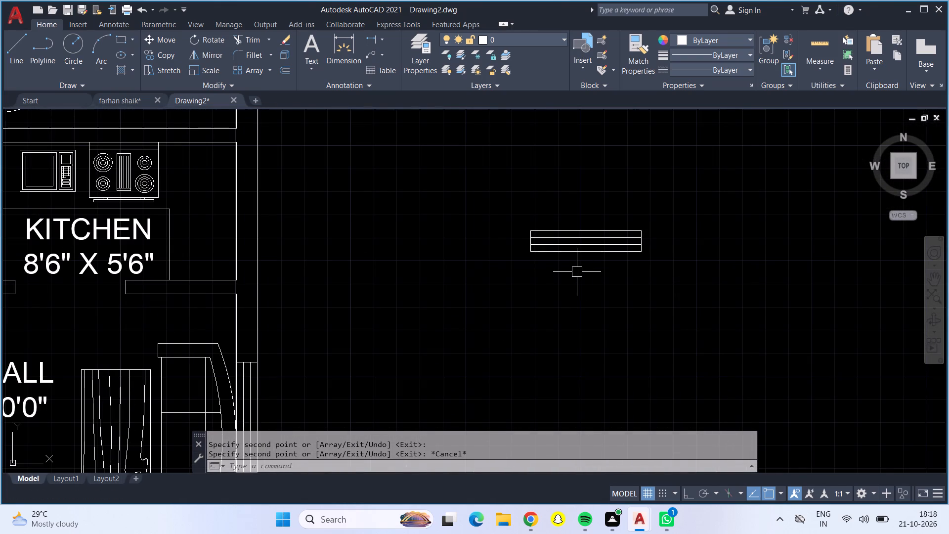
key("o")
key("Return")
key("2")
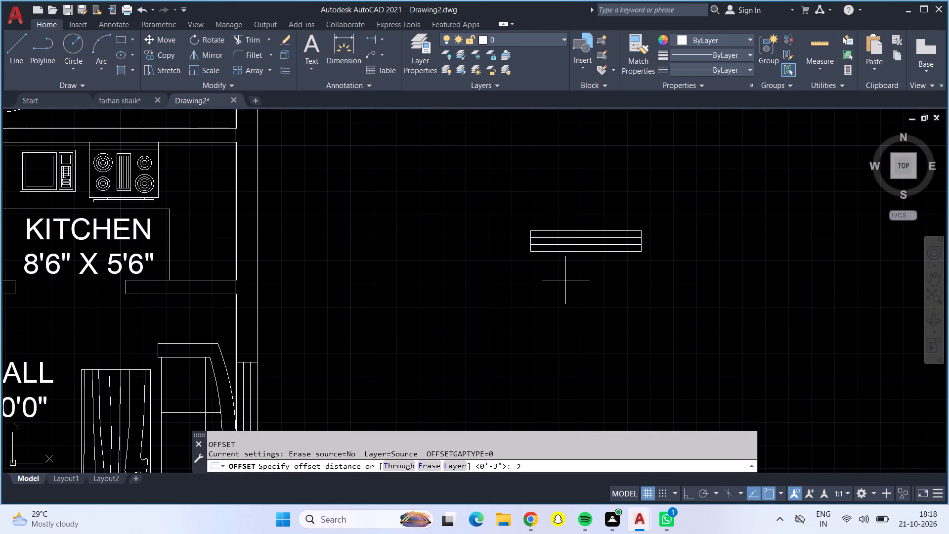
key("apostrophe")
key("Return")
scroll(526, 243, "up", 2)
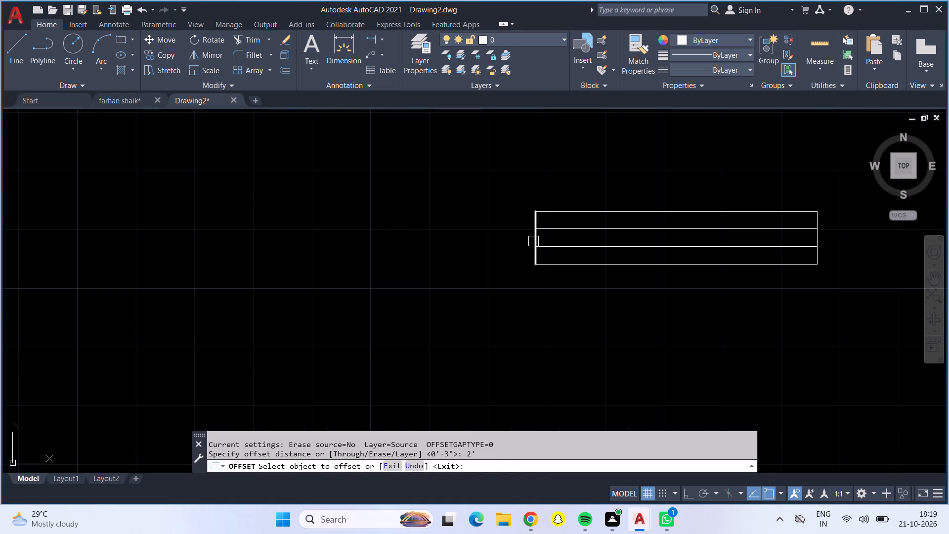
left_click(533, 241)
left_click(616, 237)
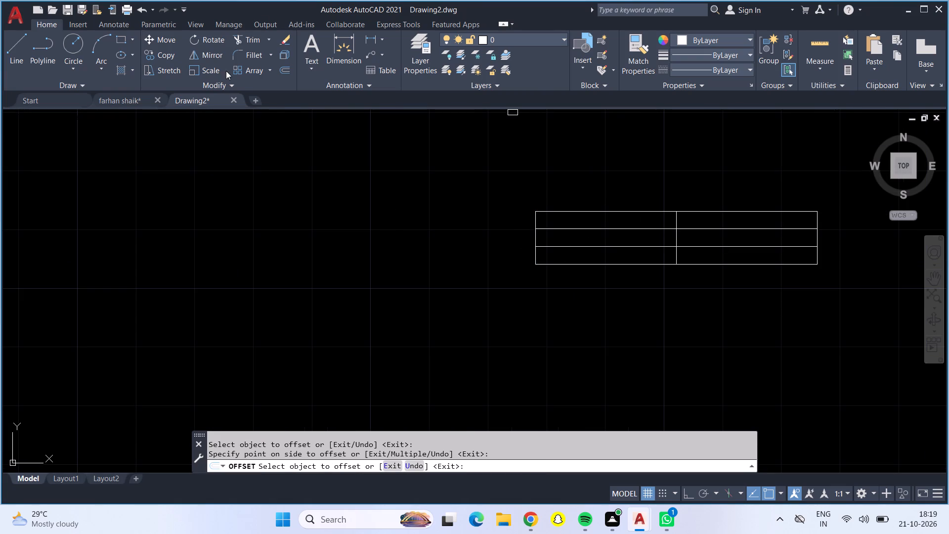
Trim away the western half of the original window symbol up to the offset line.
left_click(249, 43)
left_click_drag(581, 175, 528, 229)
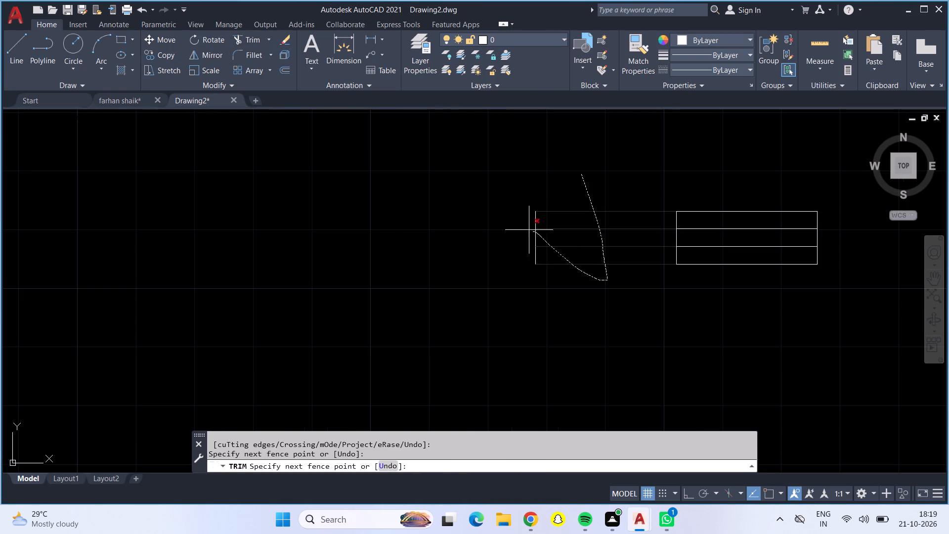
left_click_drag(528, 229, 519, 226)
scroll(518, 231, "down", 1)
key("Escape")
Copy the shortened window symbol into the north outer wall of the attached toilet, behind the toilet seat.
left_click_drag(559, 183, 636, 191)
left_click_drag(837, 314, 802, 307)
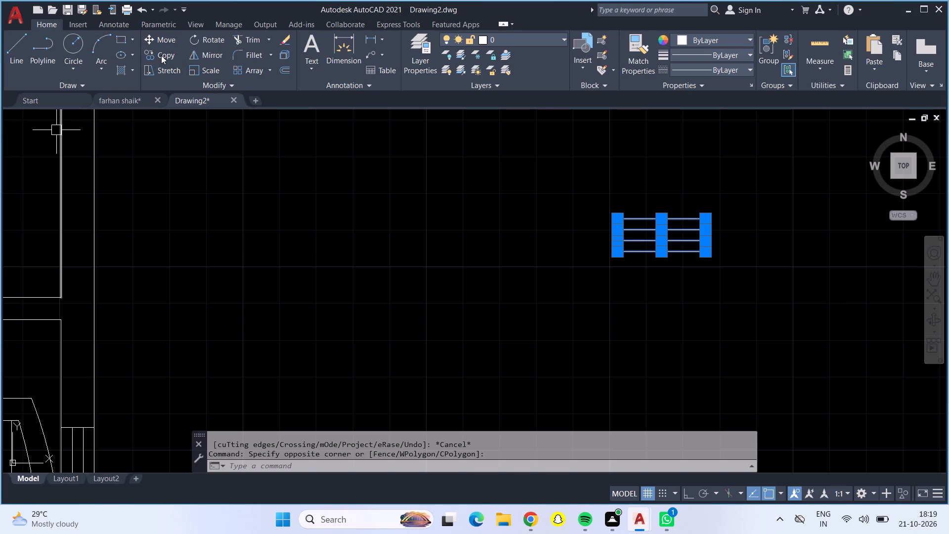
left_click_drag(161, 55, 161, 63)
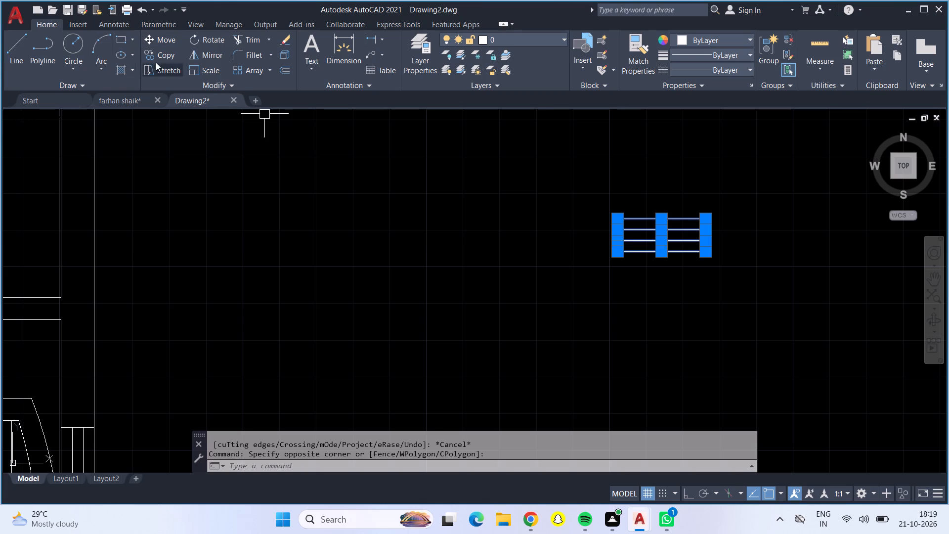
left_click(160, 55)
left_click(624, 215)
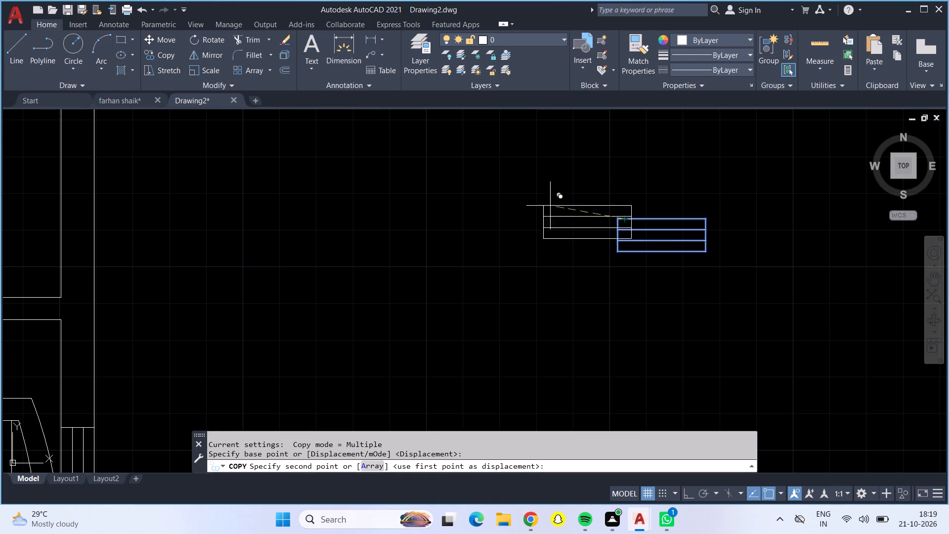
scroll(465, 198, "down", 4)
scroll(383, 151, "up", 5)
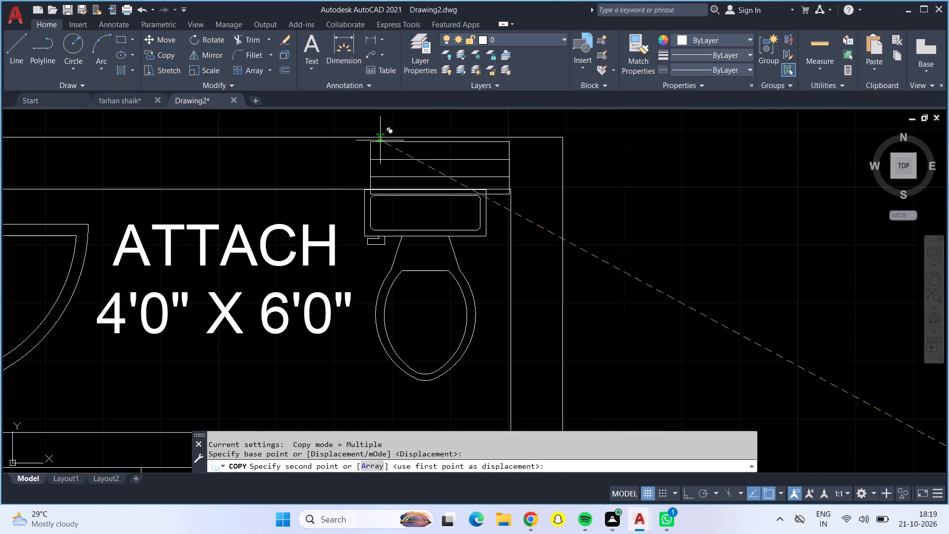
left_click(372, 136)
Place another copy of the shortened window outside the plan, west of the common toilet, and finish copying.
scroll(372, 136, "down", 4)
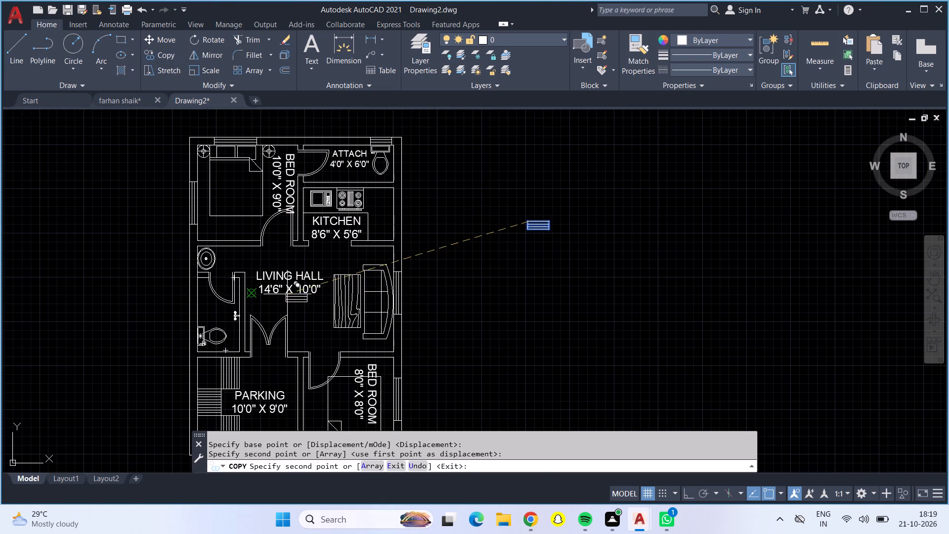
middle_click_drag(301, 260, 475, 186)
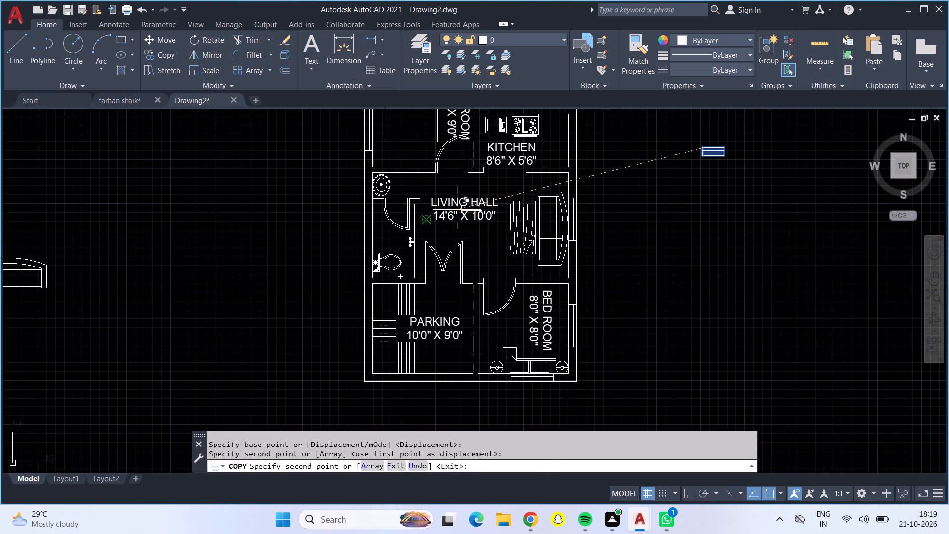
scroll(333, 259, "up", 4)
left_click(280, 236)
key("grave")
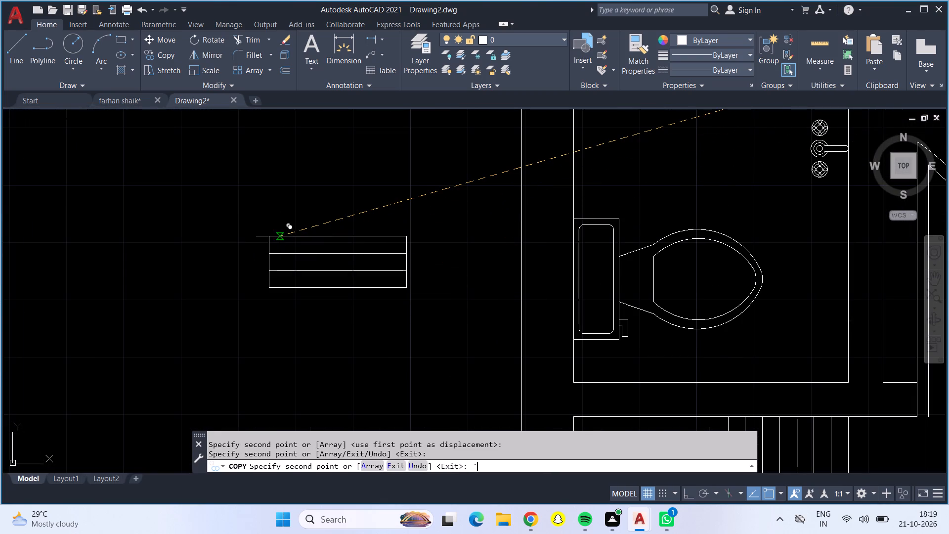
key("Escape")
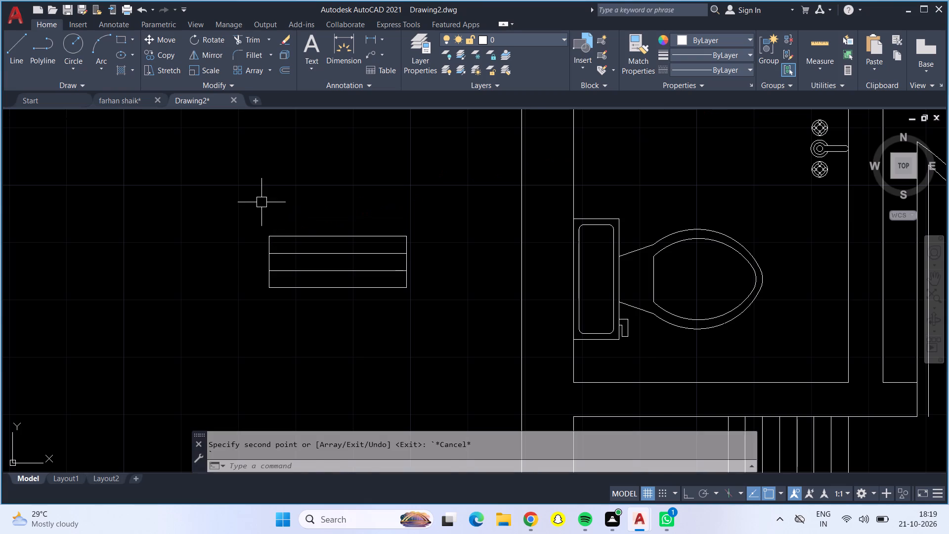
Rotate the shortened window west of the common toilet by 90° about its lower east corner, with ortho on, so it stands vertically.
left_click(253, 201)
left_click_drag(465, 319, 436, 309)
left_click(200, 38)
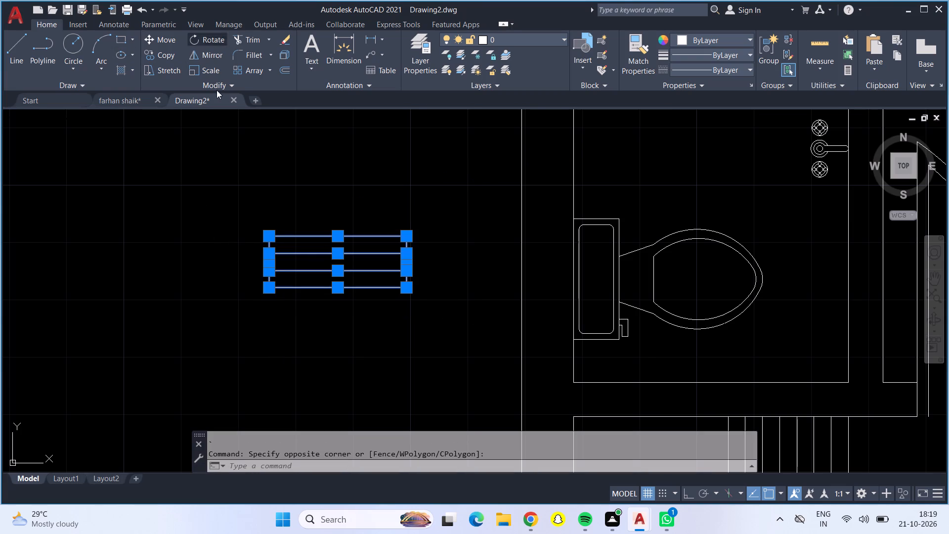
left_click(404, 284)
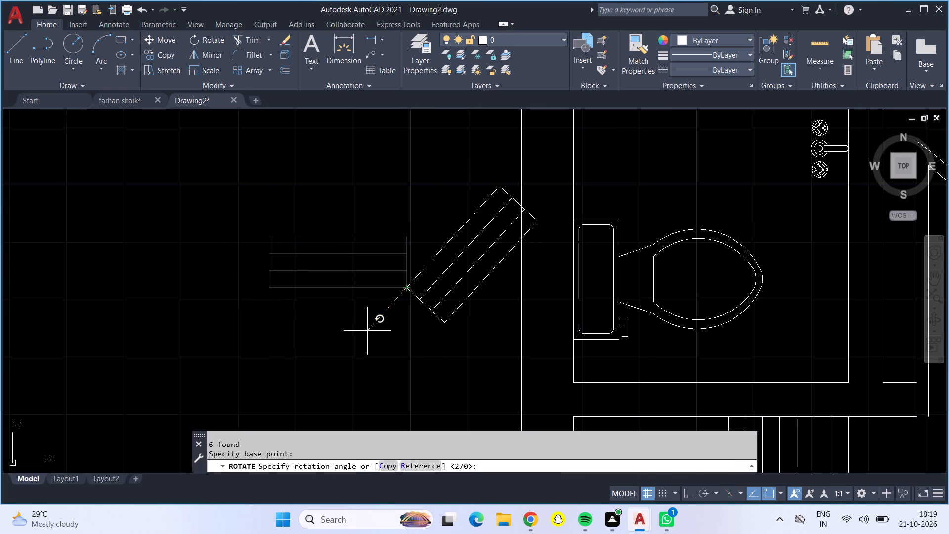
key("F8")
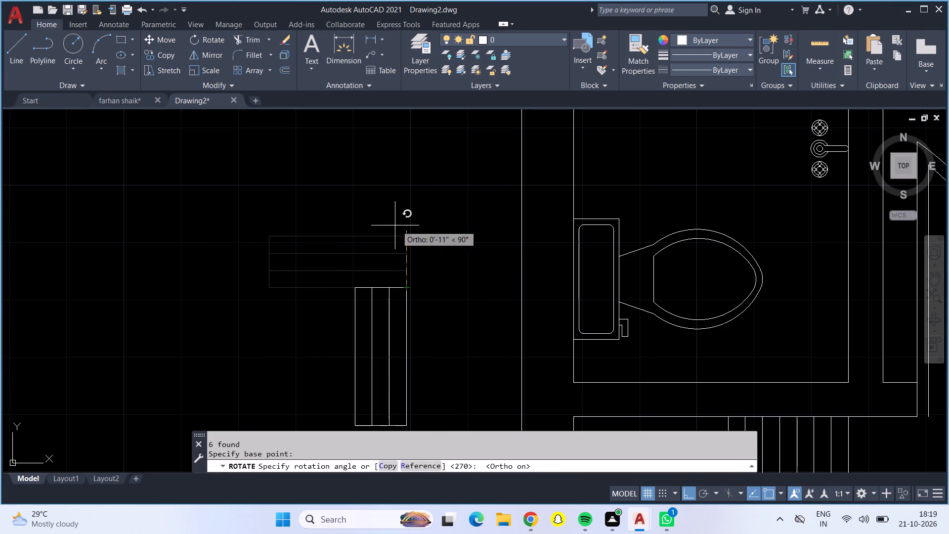
left_click(368, 221)
Move the vertical shortened window, with ortho off, into the west outer wall behind the common toilet's seat.
left_click(310, 234)
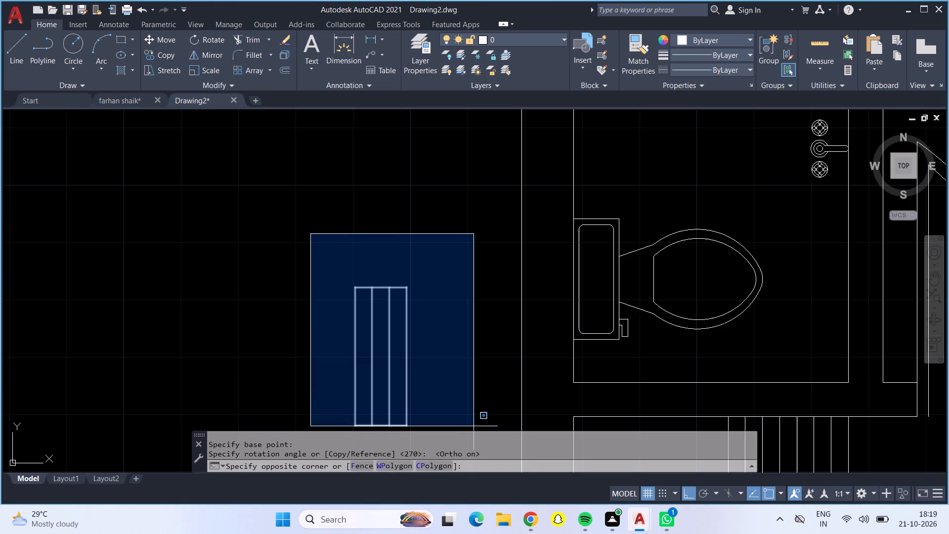
left_click(475, 430)
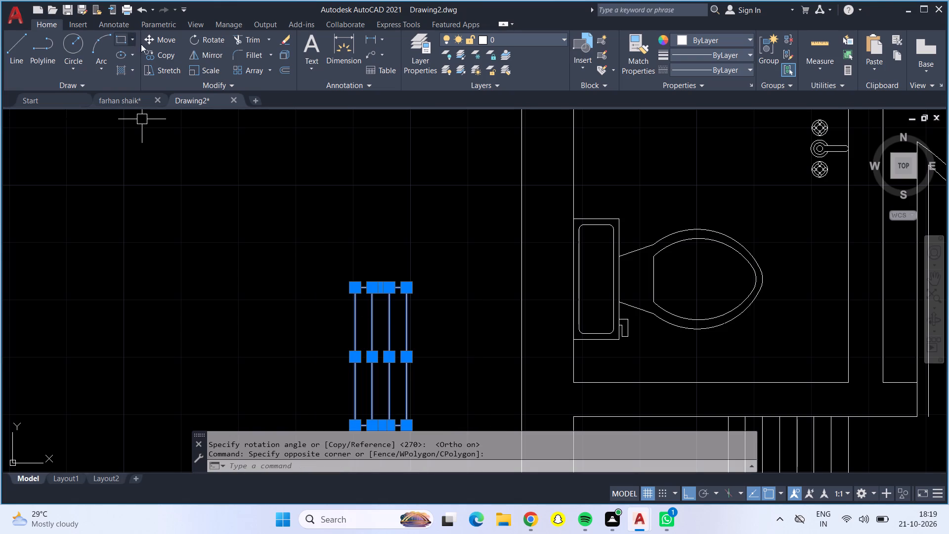
left_click(160, 34)
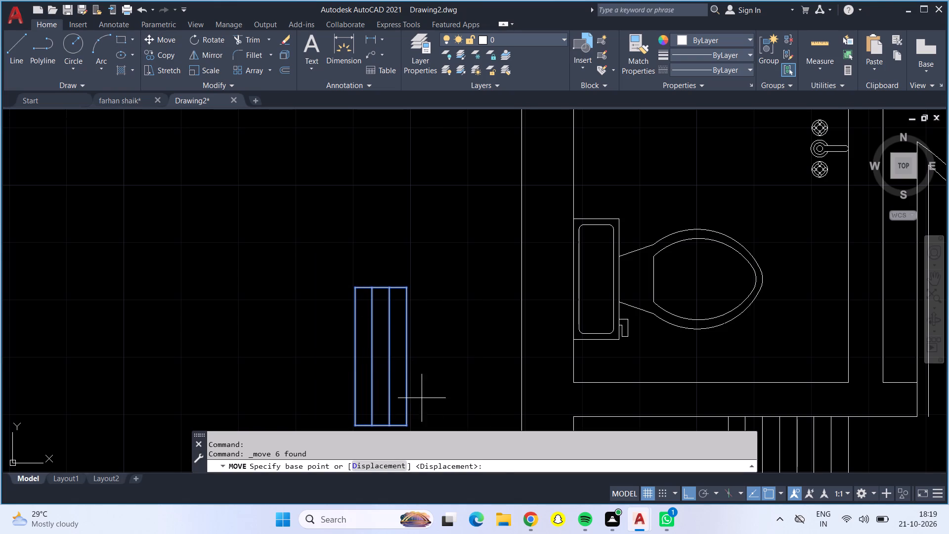
left_click(408, 380)
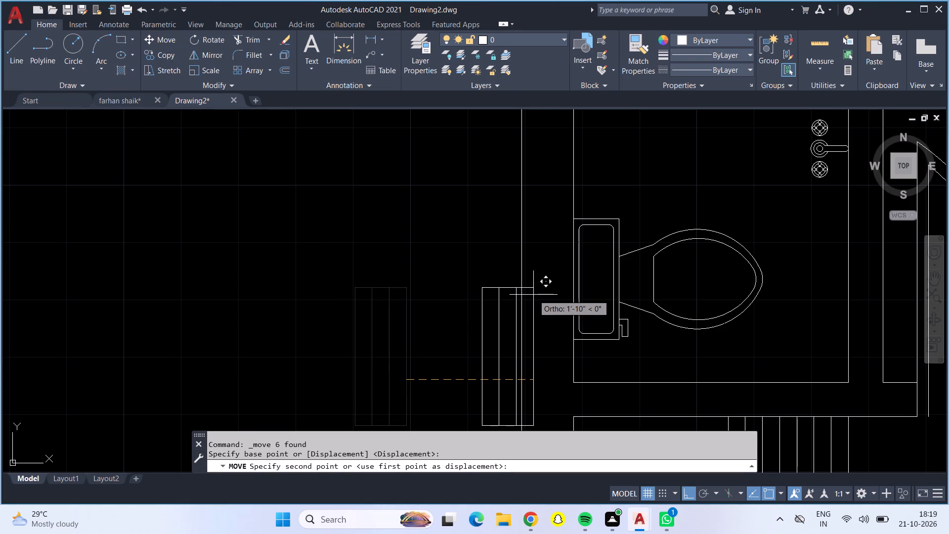
key("F8")
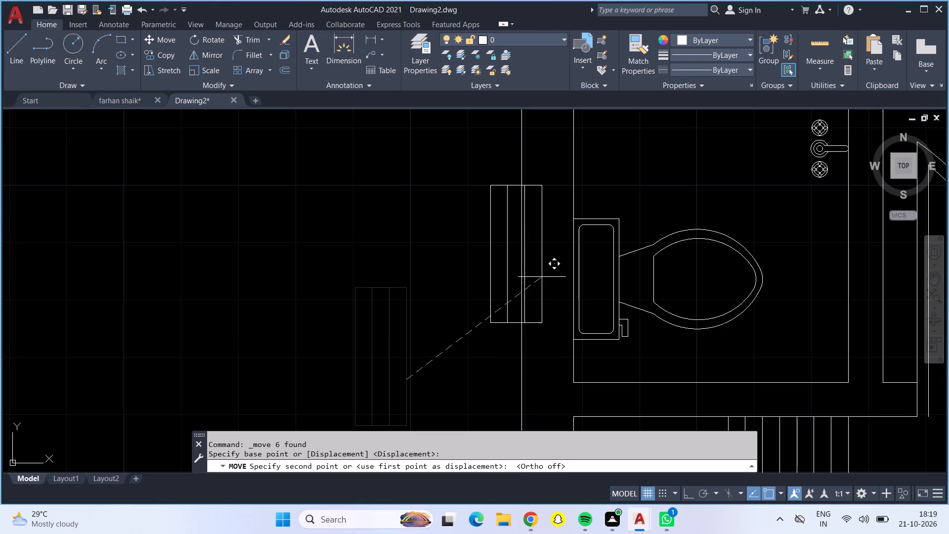
left_click(573, 305)
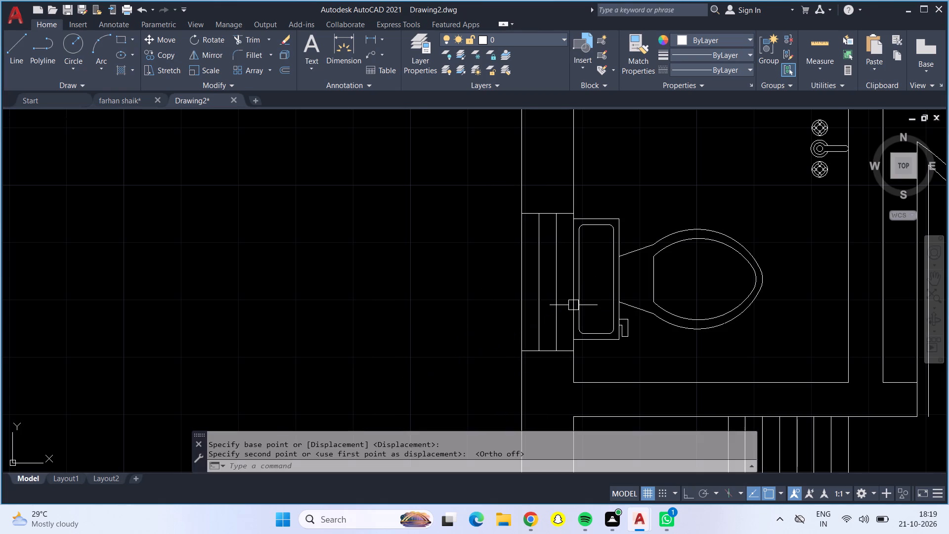
Extend the spare shortened window east of the plan westward, with ortho on, by drawing lines 1' west, 9" north and 1' east from its lower west corner.
scroll(572, 306, "down", 3)
scroll(763, 271, "down", 1)
middle_click_drag(760, 273, 700, 302)
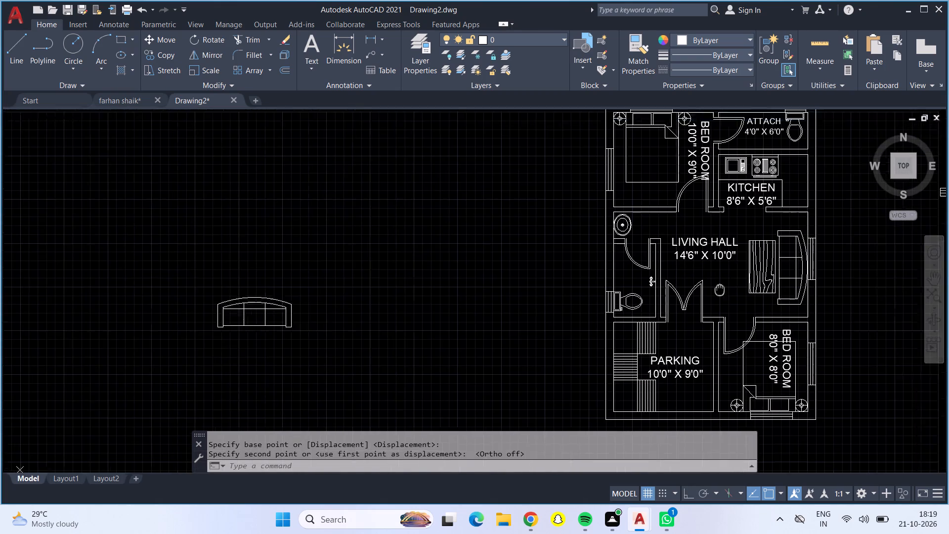
middle_click_drag(700, 302, 463, 359)
scroll(673, 267, "up", 1)
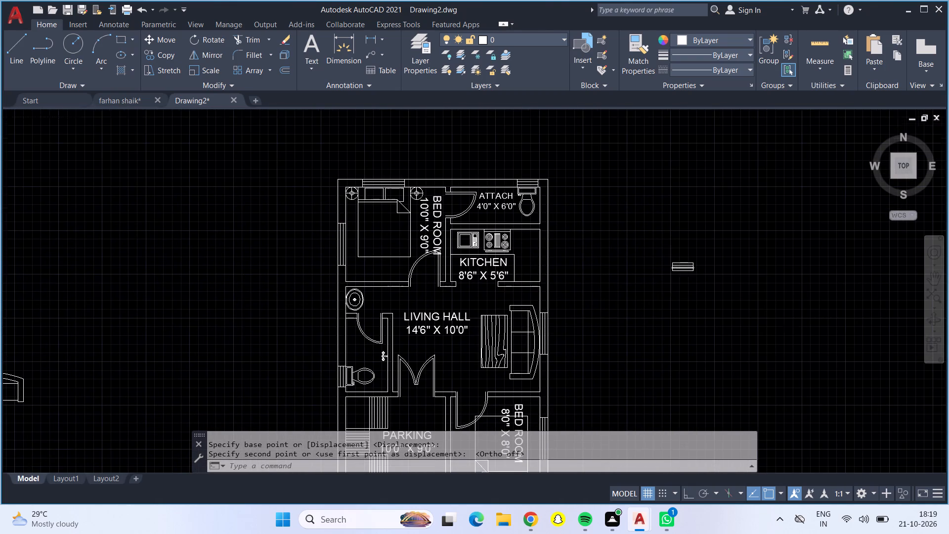
scroll(673, 267, "up", 3)
key("Escape")
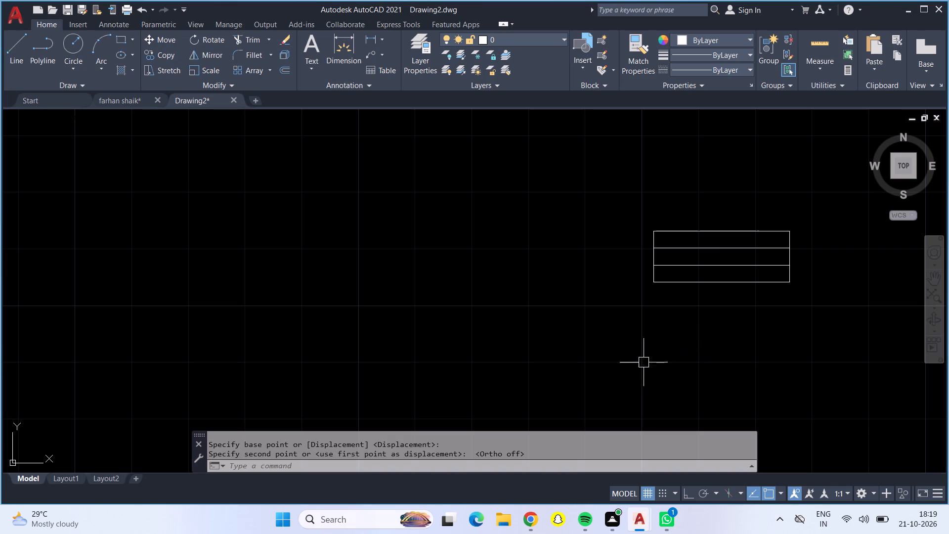
left_click(17, 55)
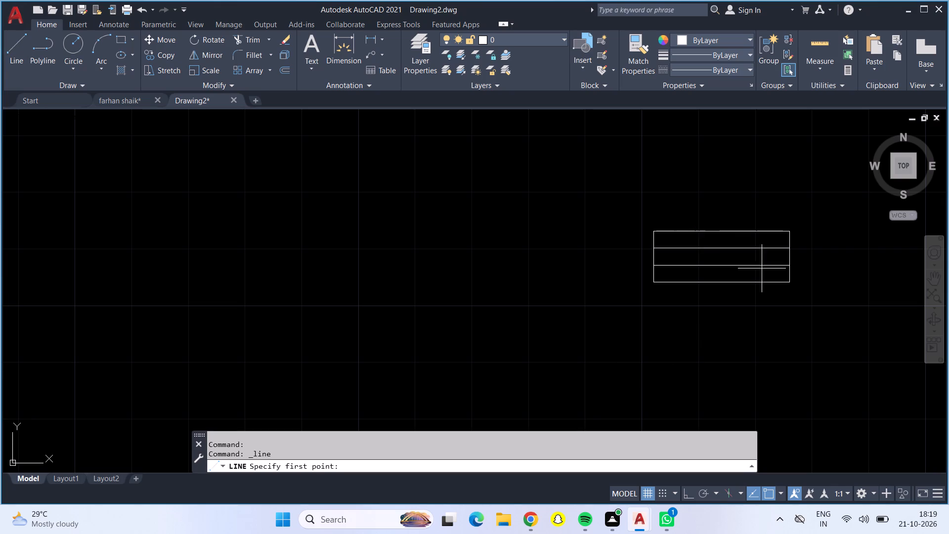
left_click(654, 285)
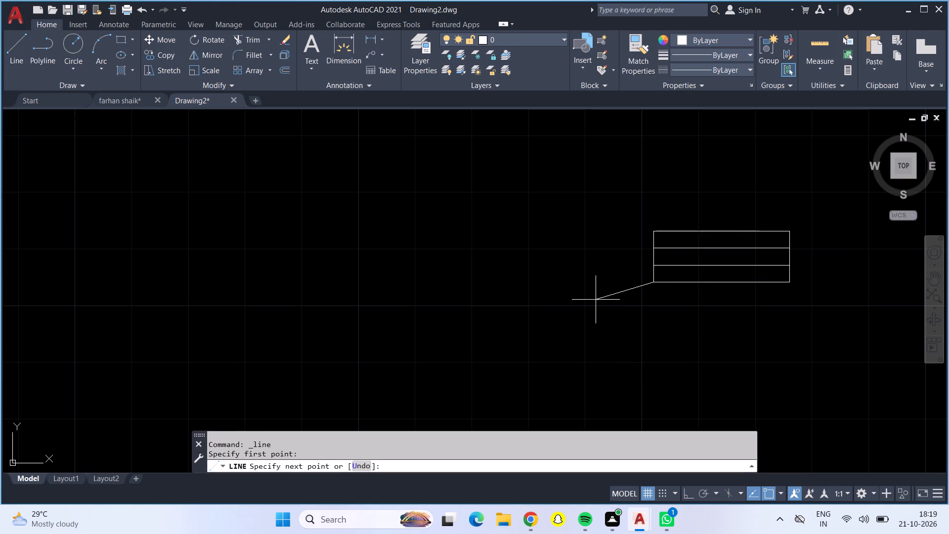
type("1'")
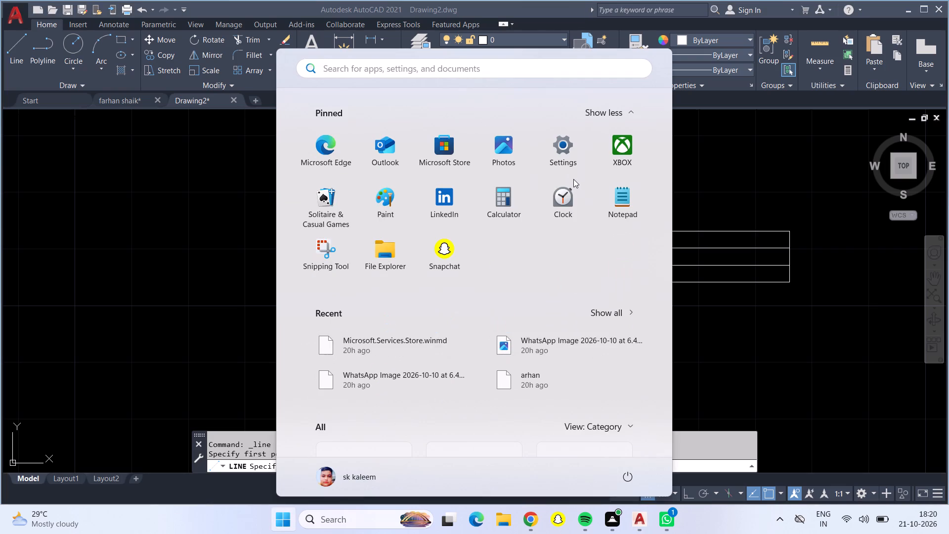
key("Escape")
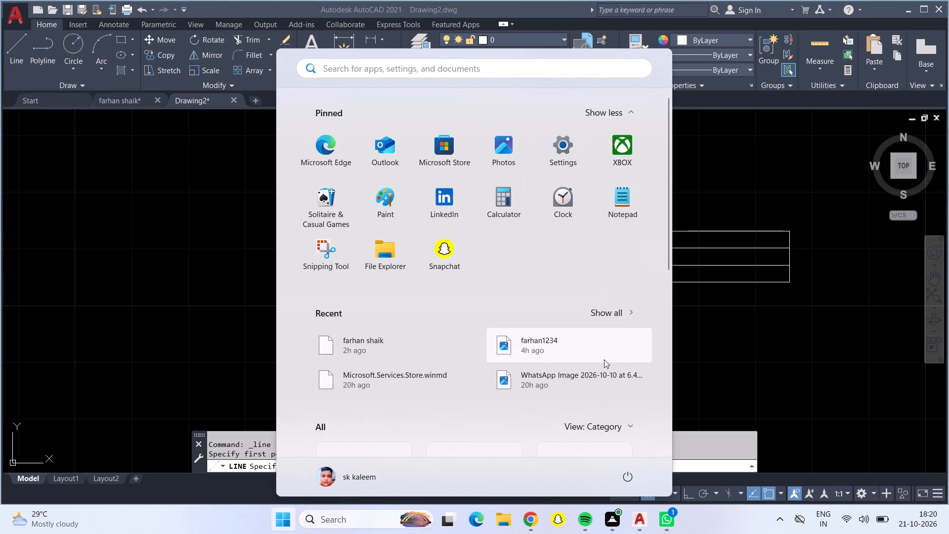
key("BackSpace")
key("BackSpace")
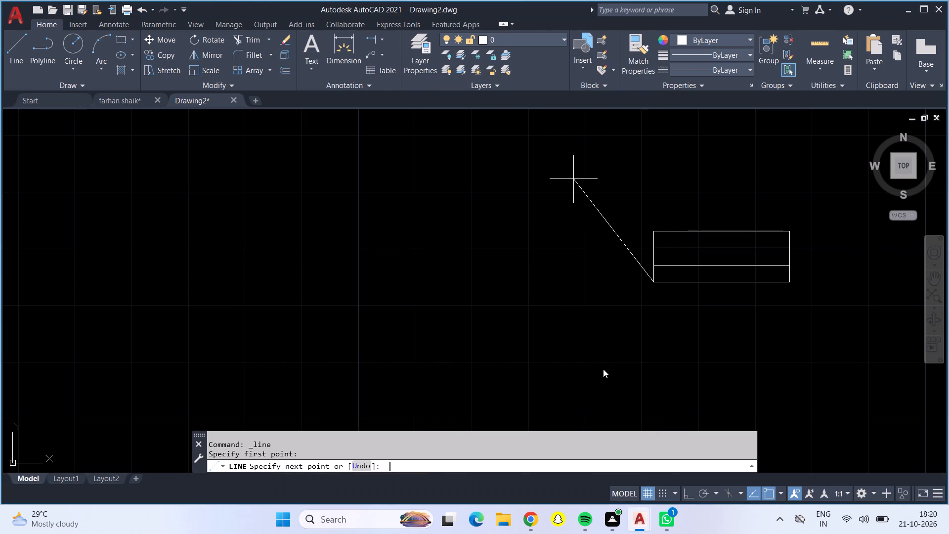
key("F8")
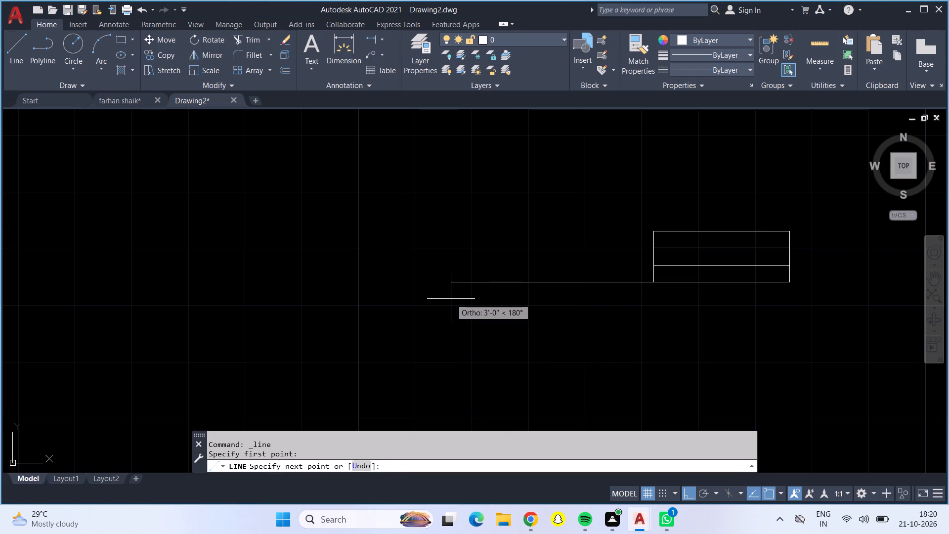
type("1'")
key("Return")
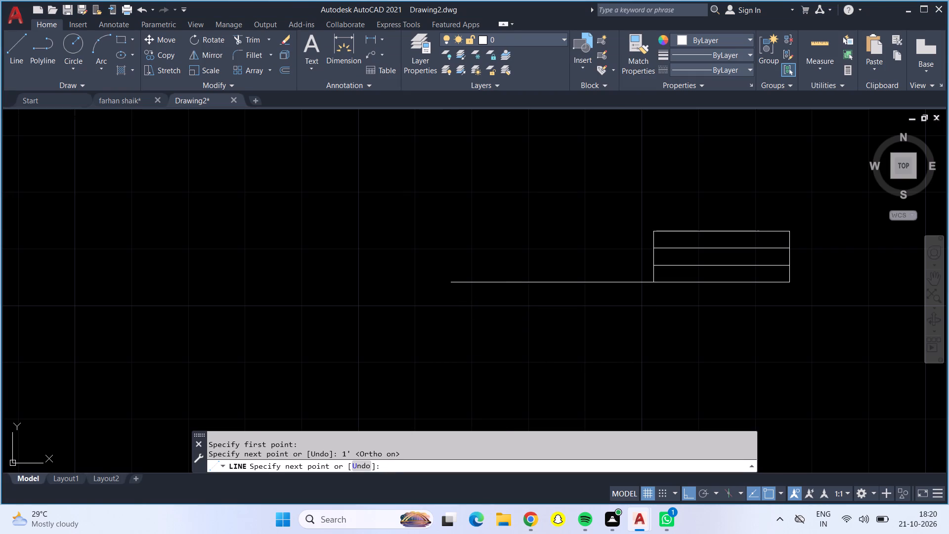
type("9\"")
key("Return")
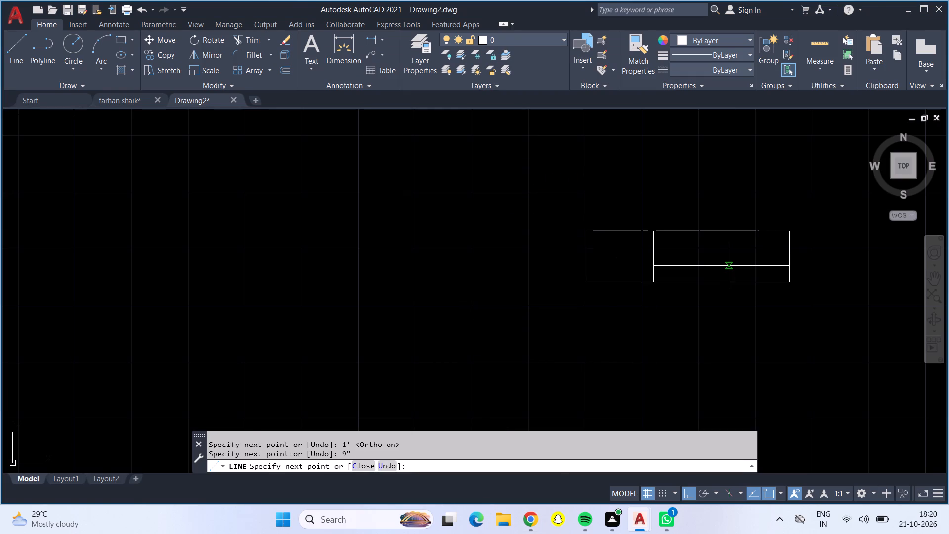
key("1")
key("apostrophe")
key("Return")
key("Return")
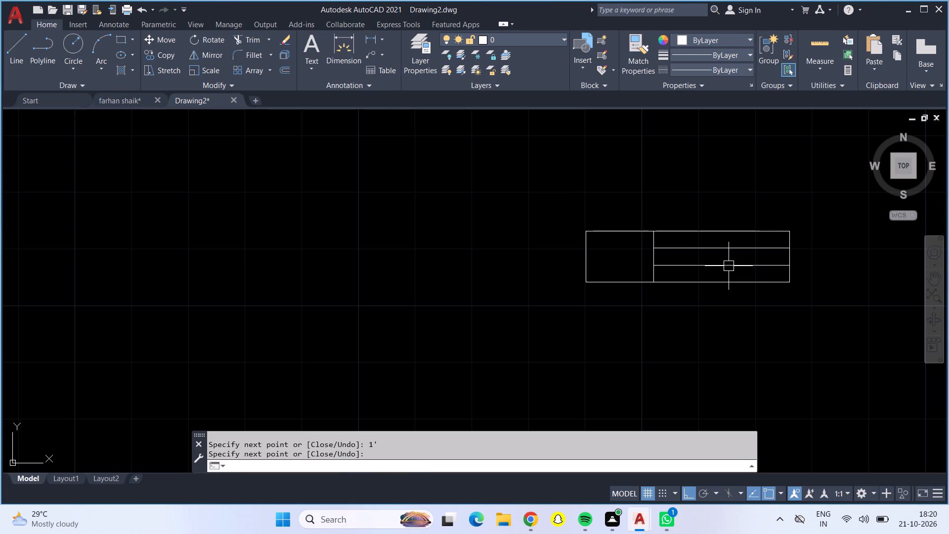
key("Escape")
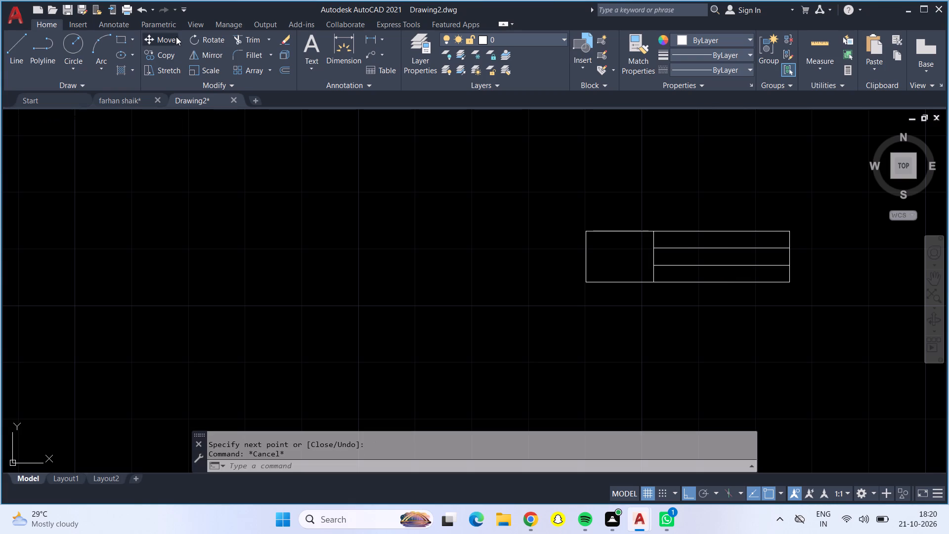
Draw two horizontal lines continuing the window's inner pane lines across the new section to its west edge.
left_click(4, 50)
left_click(7, 40)
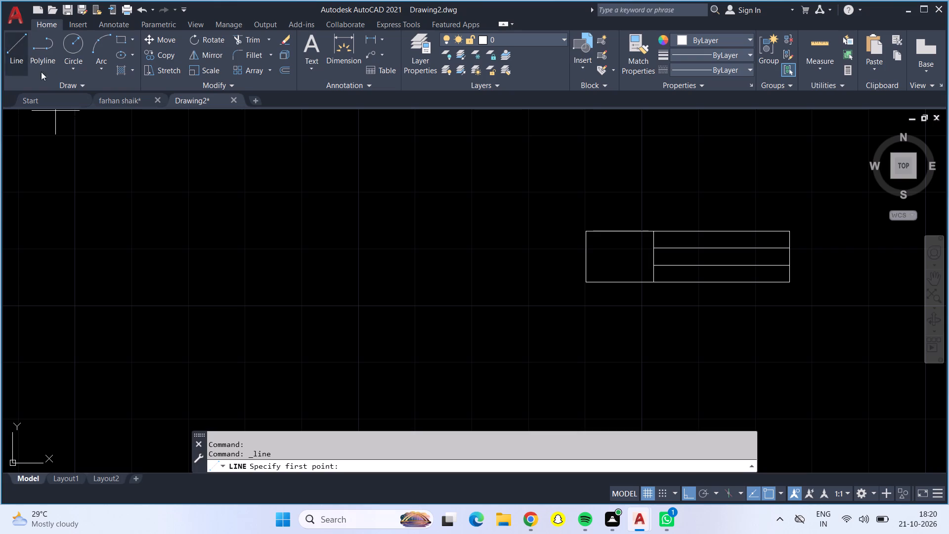
left_click(655, 249)
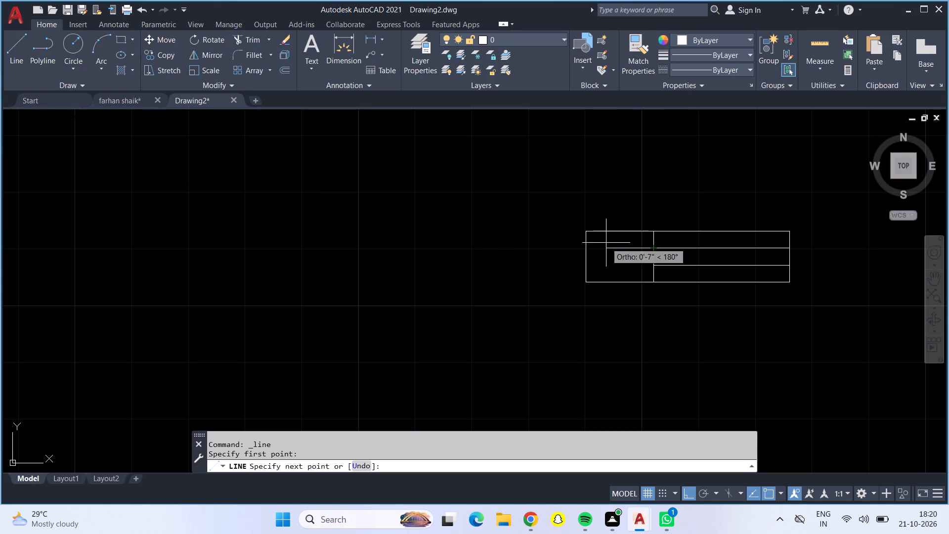
left_click(583, 251)
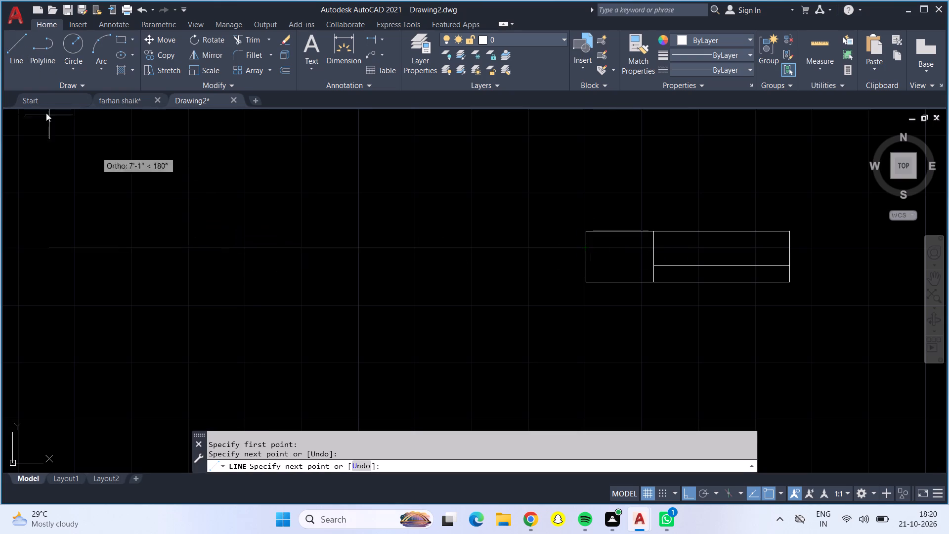
left_click(20, 42)
key("Escape")
left_click(22, 43)
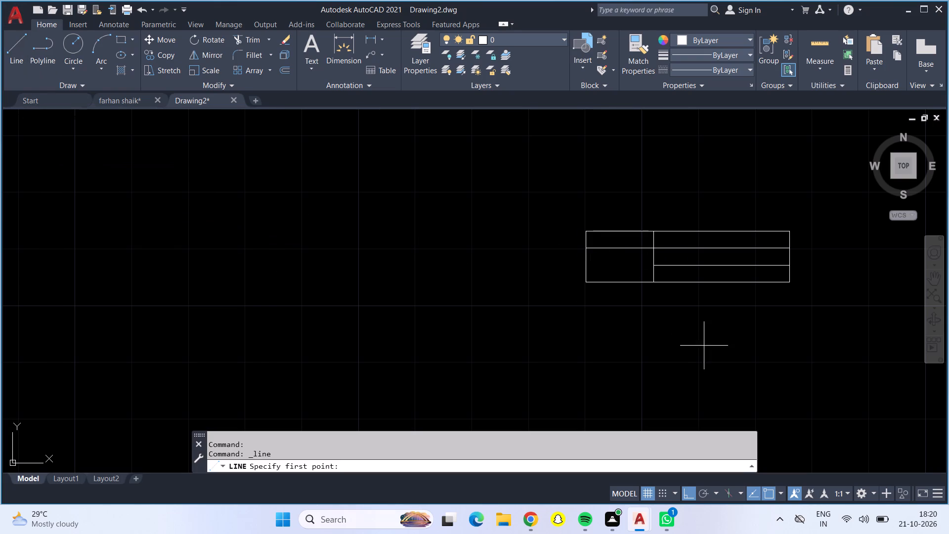
left_click(655, 268)
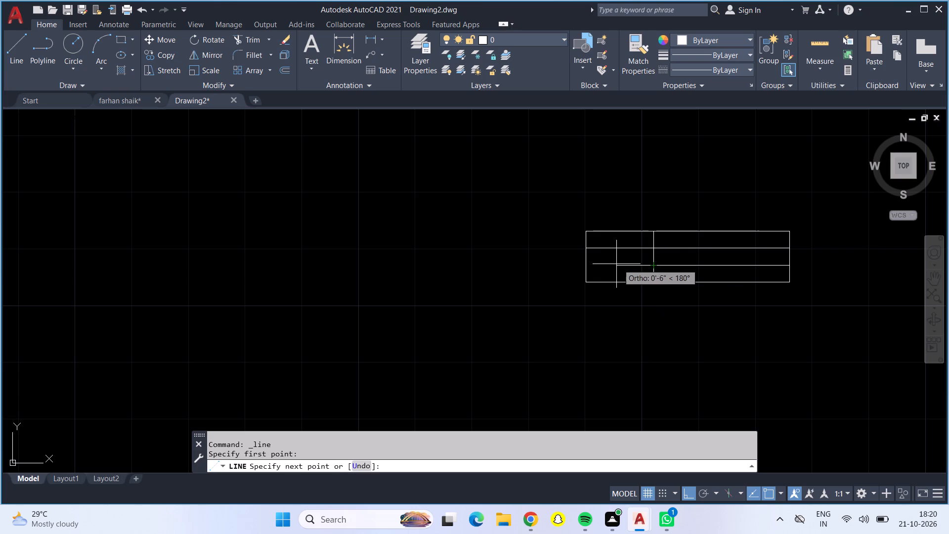
left_click(586, 267)
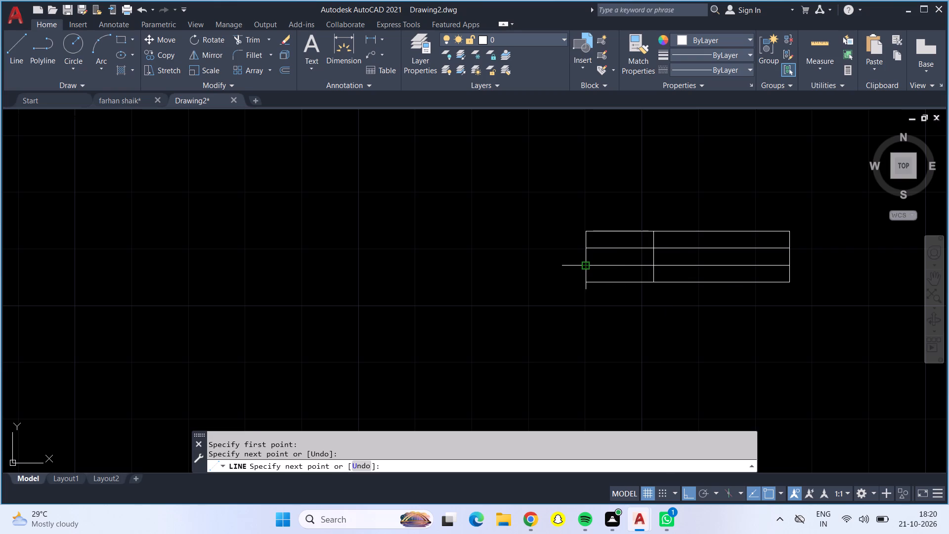
key("Escape")
Erase the old vertical end line that divides the lengthened window.
left_click(653, 255)
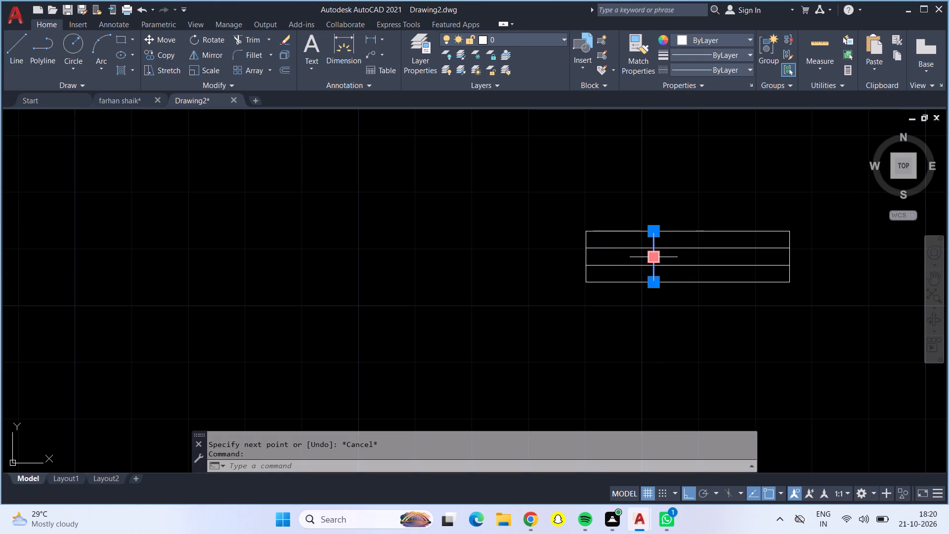
key("Delete")
Rotate the whole lengthened window 90° clockwise about its lower east corner so it stands vertically.
left_click(532, 201)
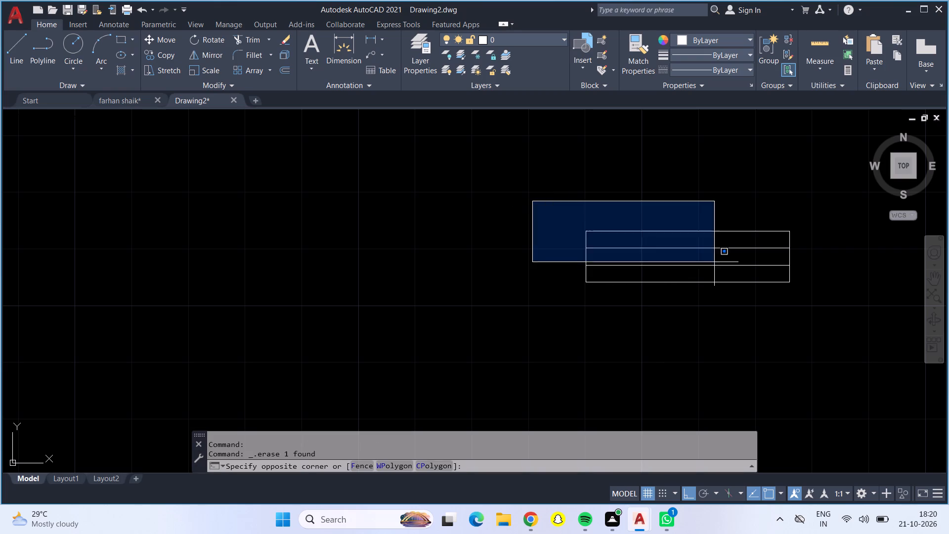
left_click(807, 315)
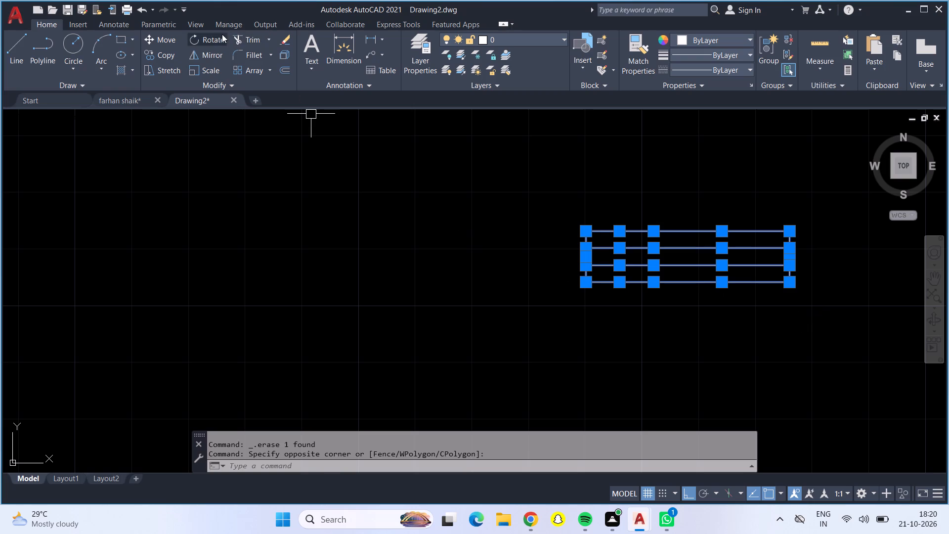
left_click_drag(220, 37, 220, 44)
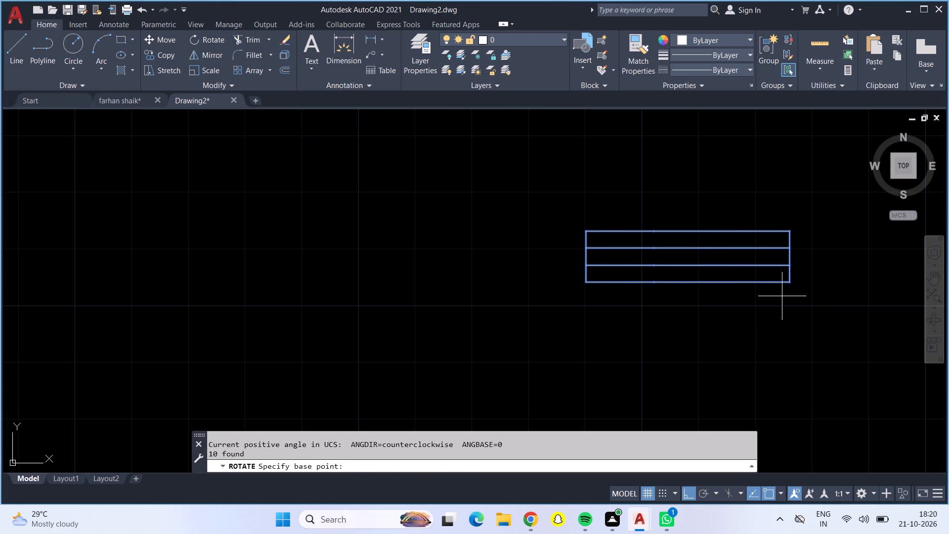
left_click(794, 281)
left_click(755, 371)
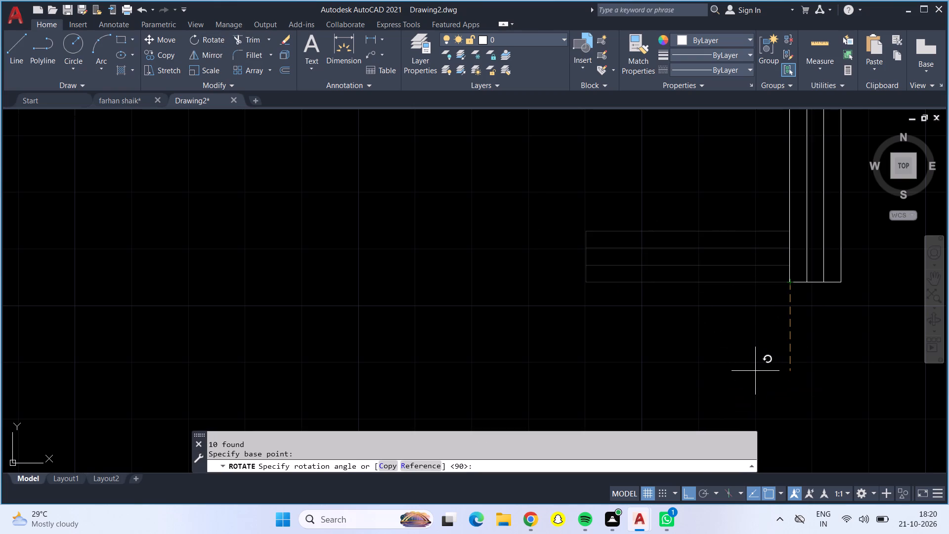
Move the vertical lengthened window from outside the plan into the kitchen's east outer wall, beside the stove.
scroll(756, 356, "down", 1)
middle_click(752, 356)
scroll(741, 361, "down", 1)
left_click_drag(724, 210, 751, 222)
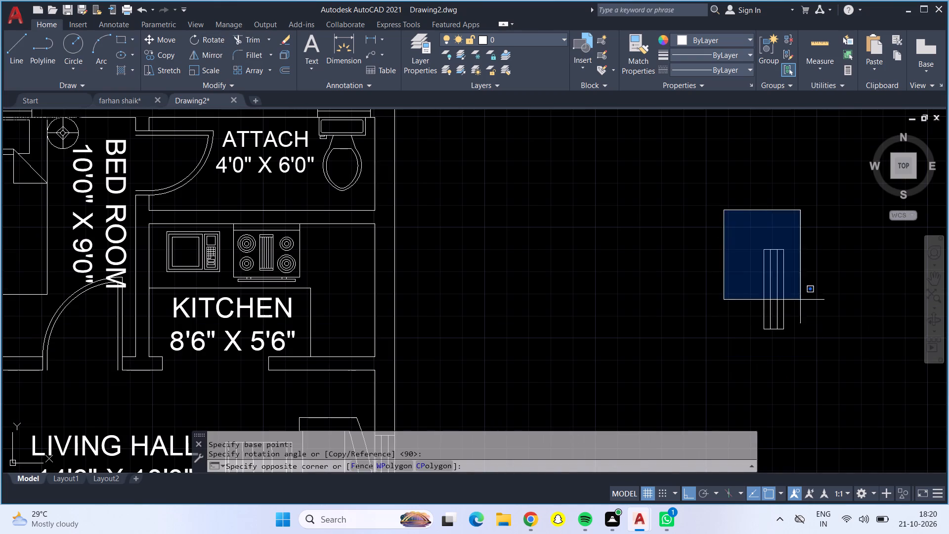
left_click_drag(829, 390, 789, 364)
left_click(172, 39)
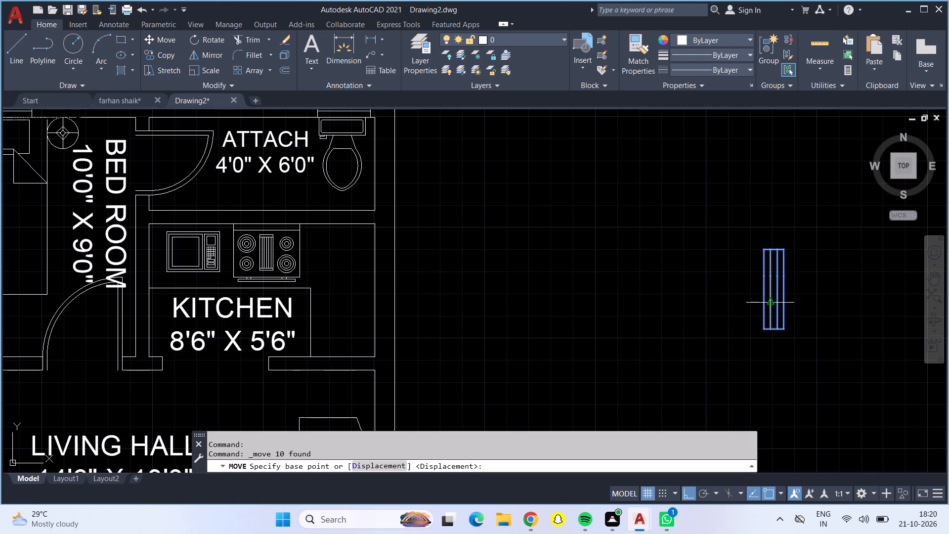
left_click_drag(763, 301, 749, 301)
scroll(370, 279, "up", 1)
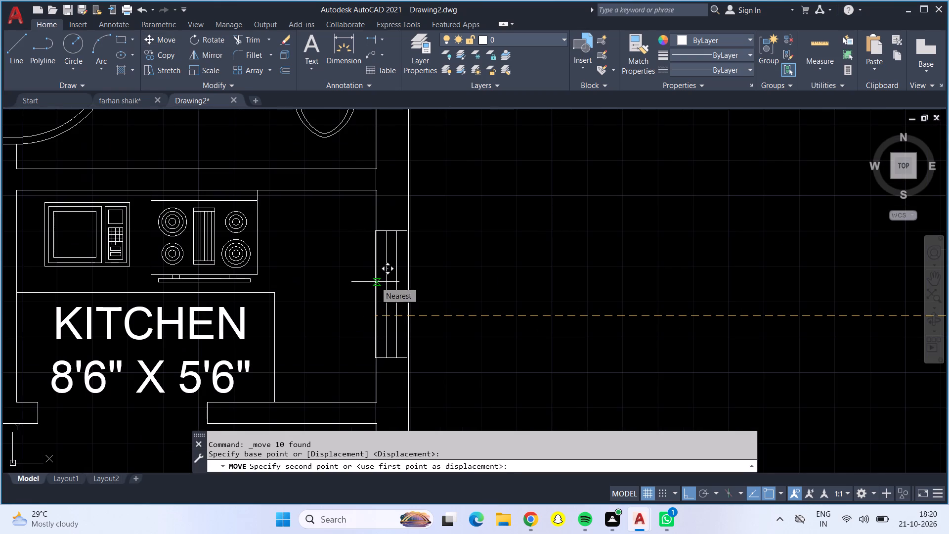
left_click(375, 282)
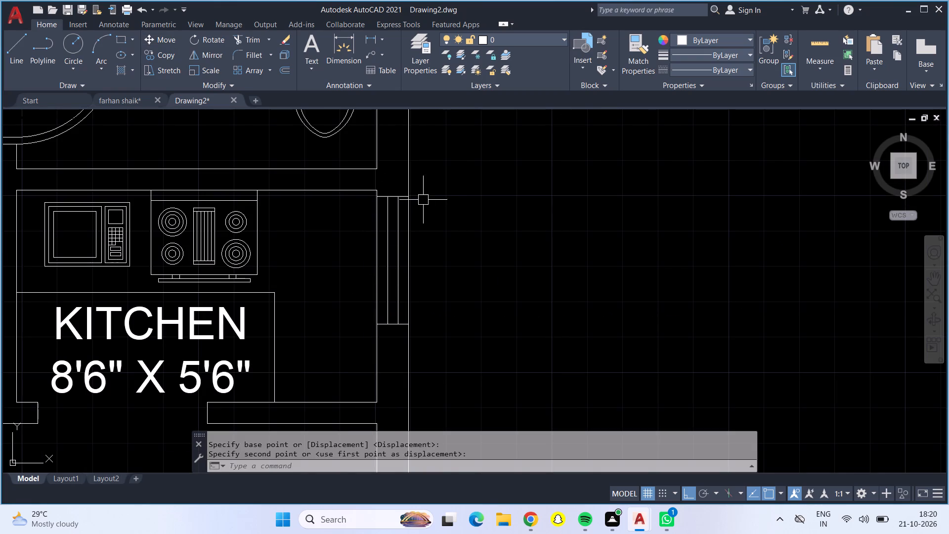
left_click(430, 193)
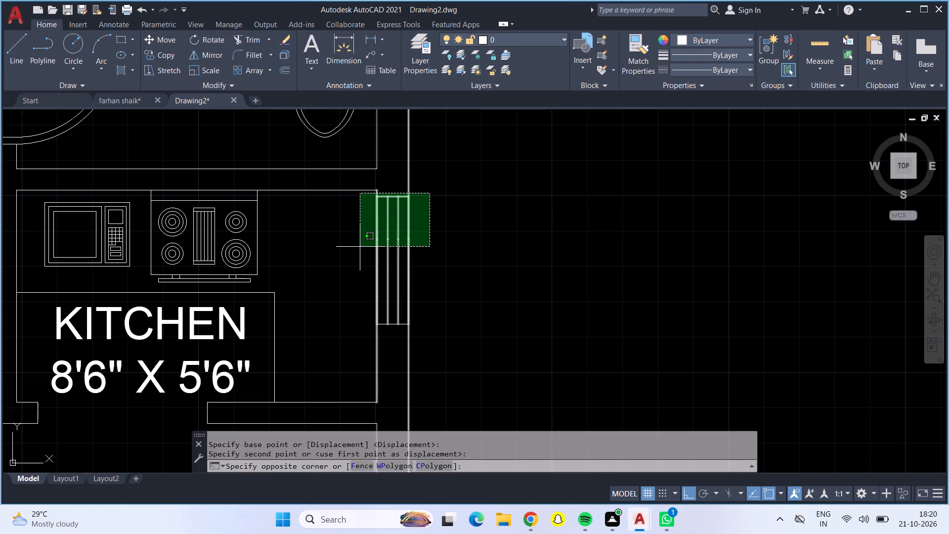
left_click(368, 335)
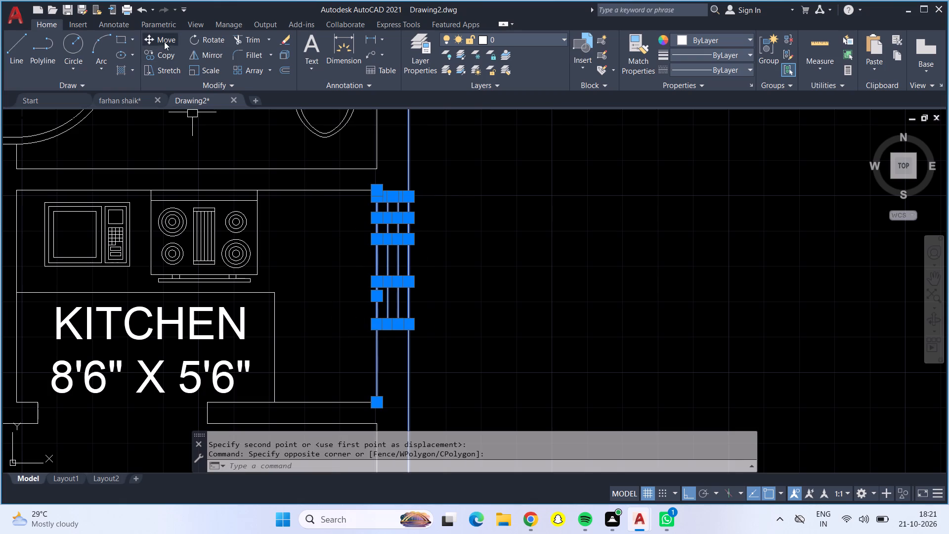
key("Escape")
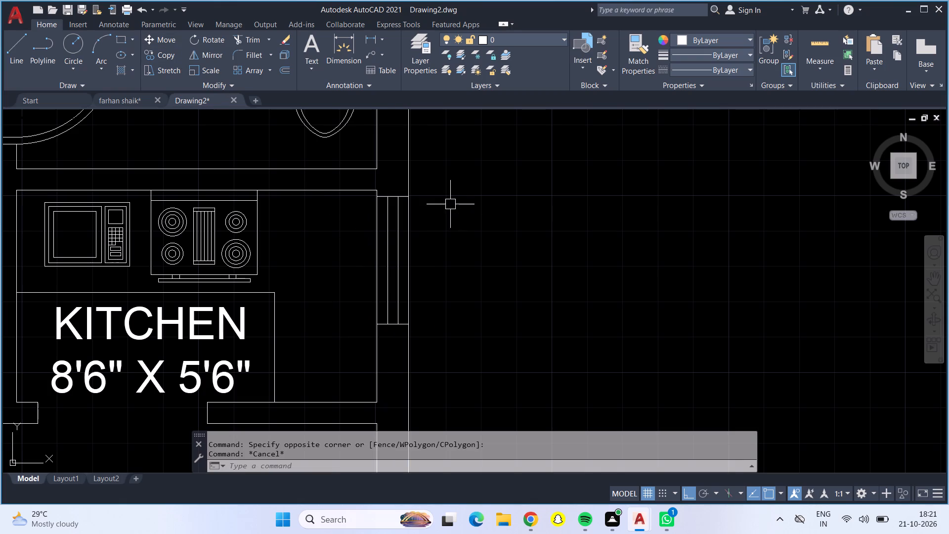
Move the kitchen's east window a short distance south within the outer wall.
scroll(400, 204, "up", 3)
left_click(272, 163)
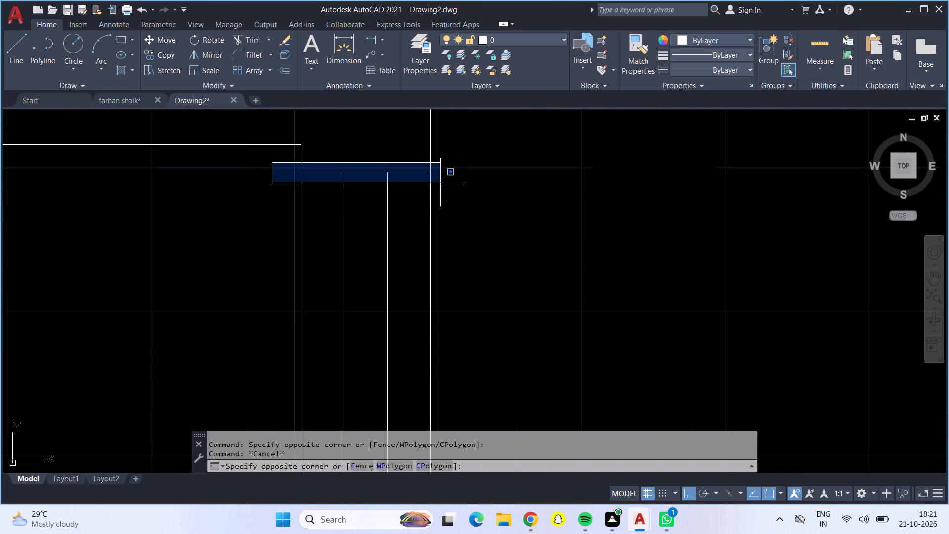
scroll(459, 264, "down", 2)
middle_click_drag(471, 325, 466, 215)
left_click_drag(469, 335, 461, 335)
left_click_drag(148, 35, 154, 41)
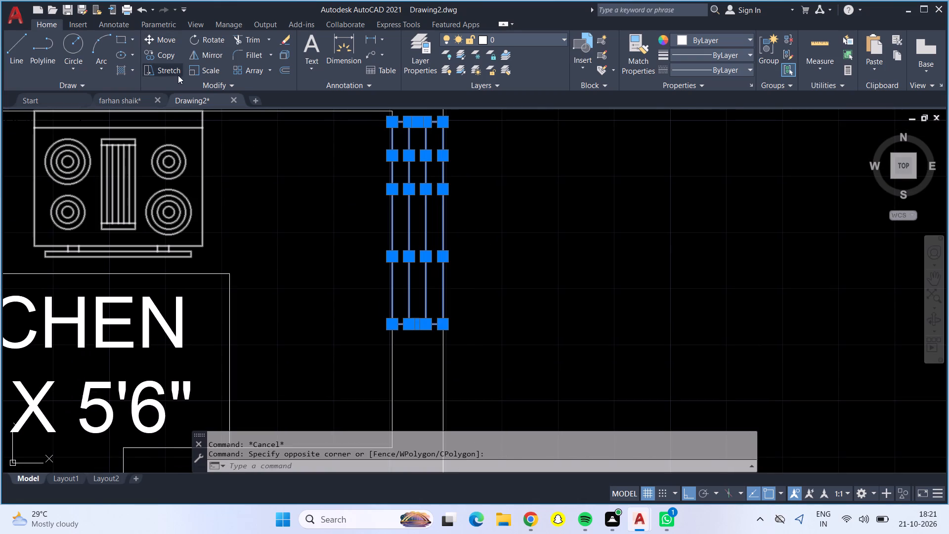
left_click(418, 323)
left_click(411, 372)
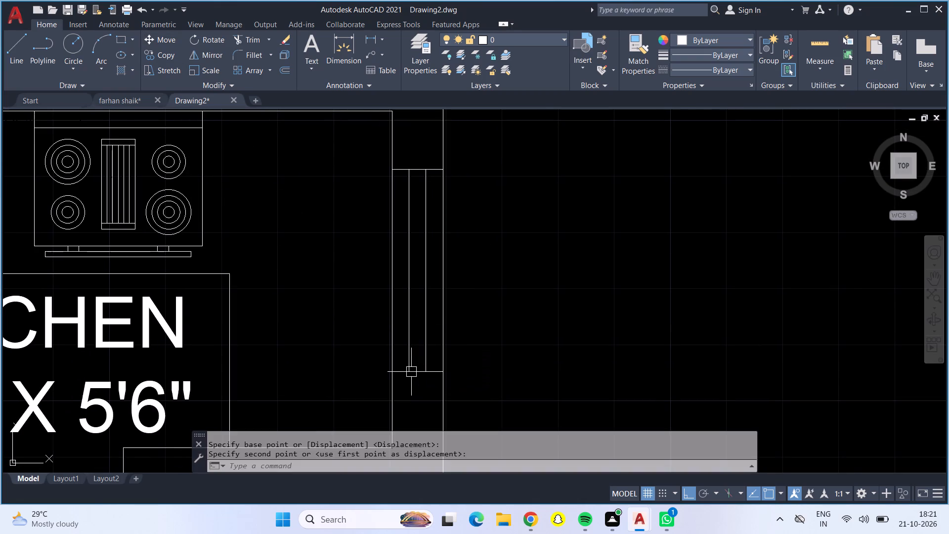
Add a centred multiline text label "W", 9" high, outside the plan east of the kitchen.
scroll(411, 370, "down", 2)
middle_click(465, 355)
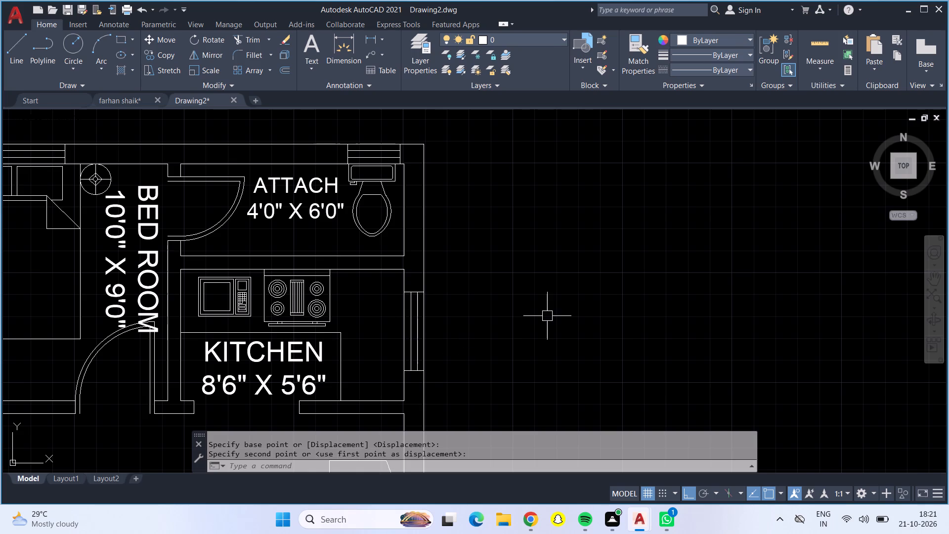
scroll(547, 311, "down", 2)
middle_click_drag(530, 314, 569, 182)
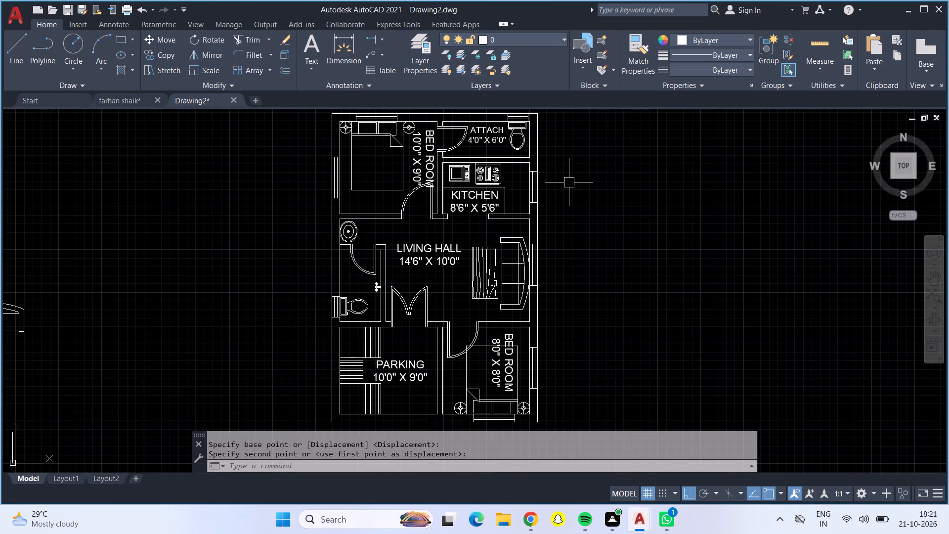
key("Escape")
left_click(303, 43)
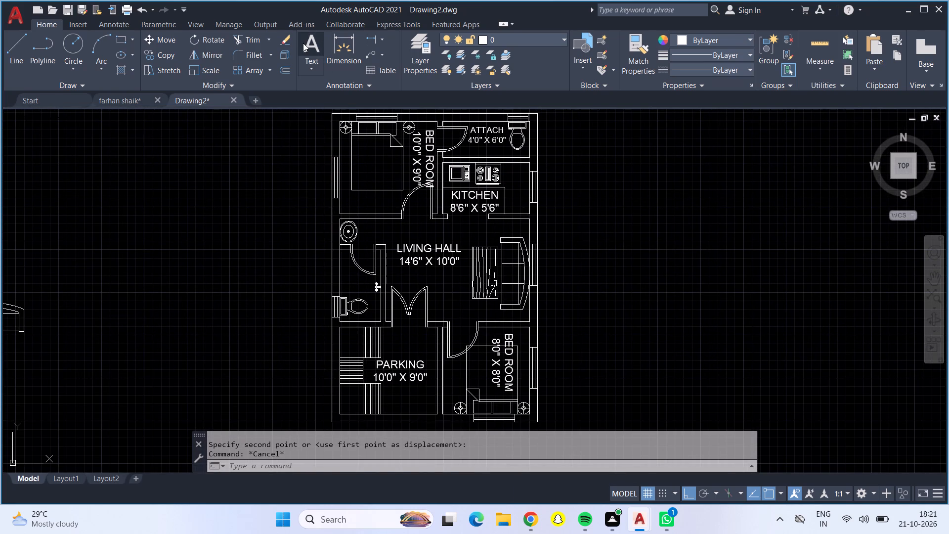
left_click_drag(569, 212, 565, 232)
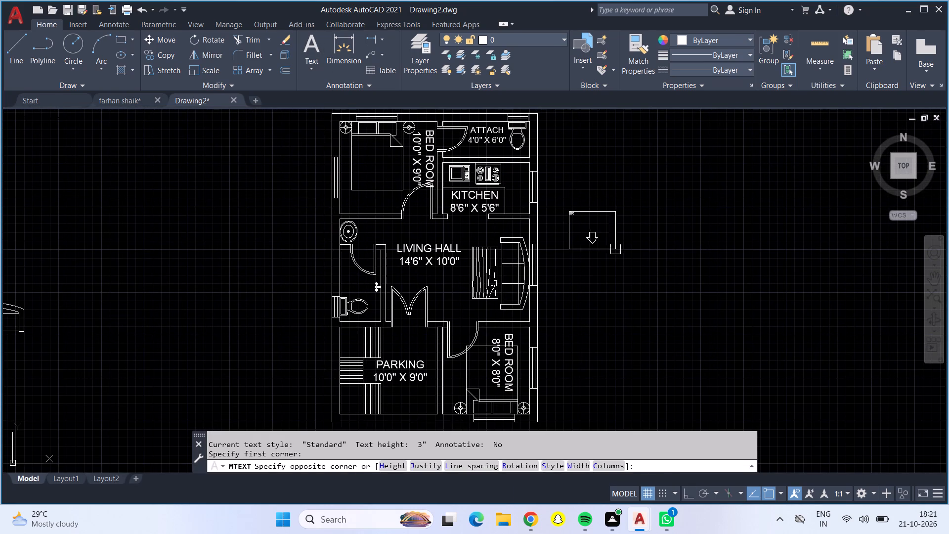
left_click(622, 251)
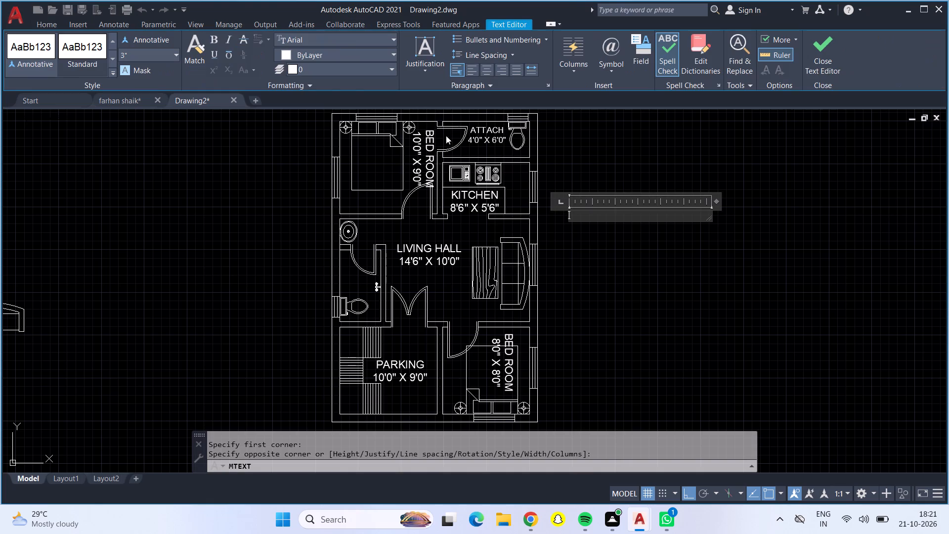
left_click(483, 77)
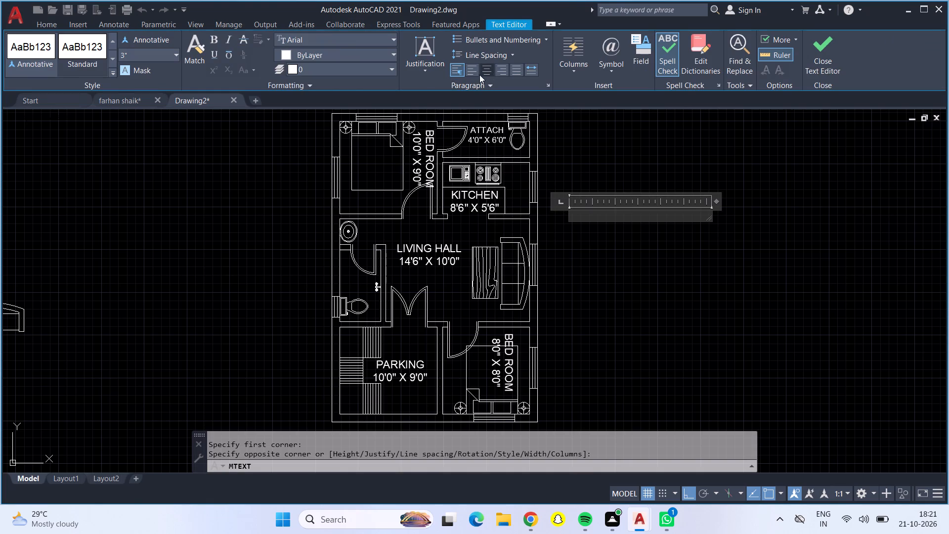
left_click(486, 68)
left_click(147, 58)
left_click(171, 59)
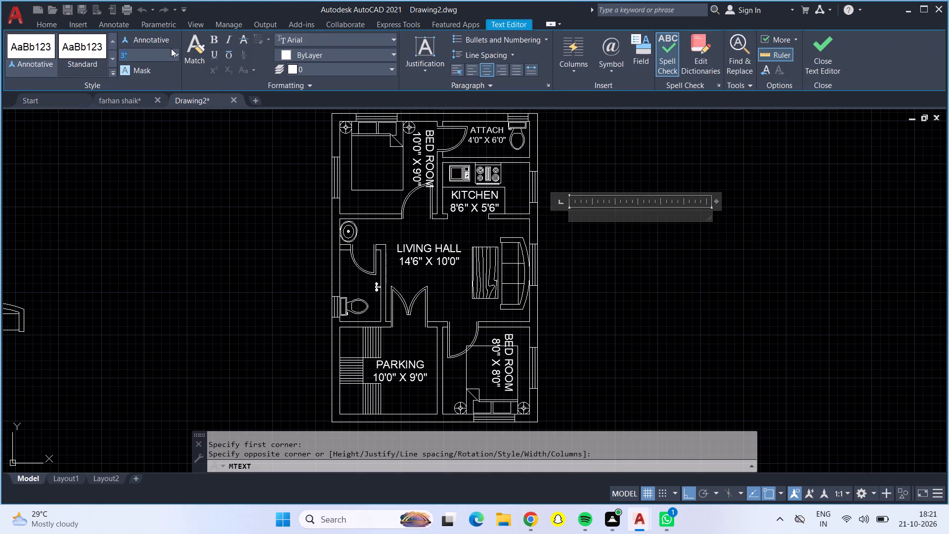
left_click(171, 48)
left_click(174, 53)
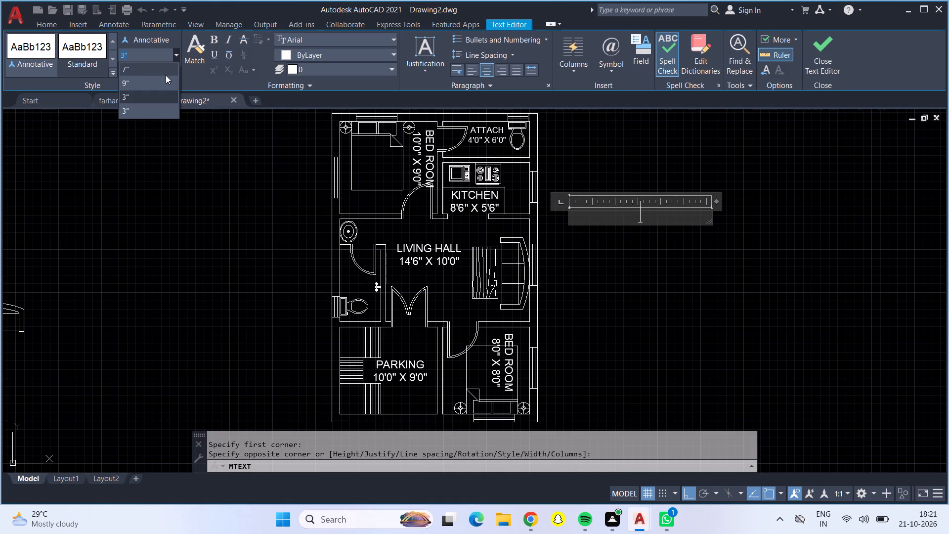
left_click(165, 82)
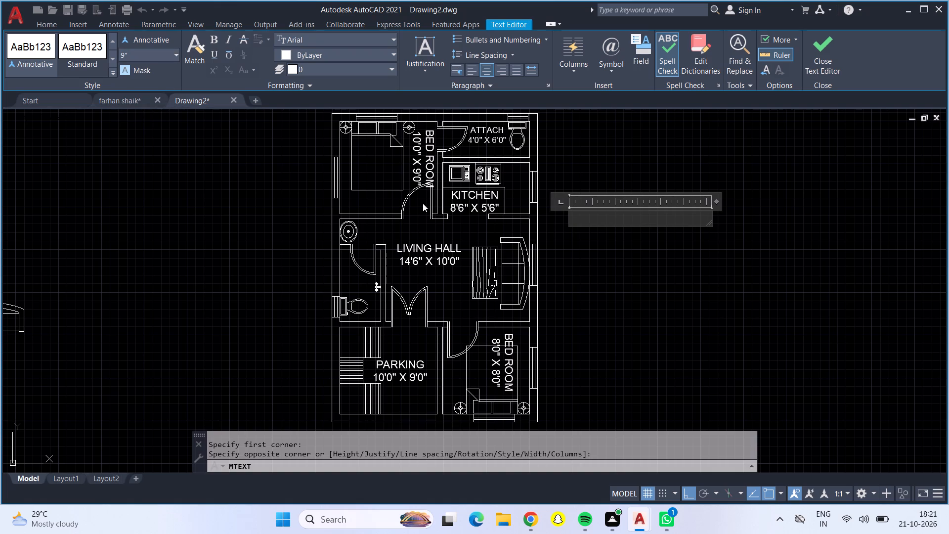
key("shift+w")
left_click(642, 260)
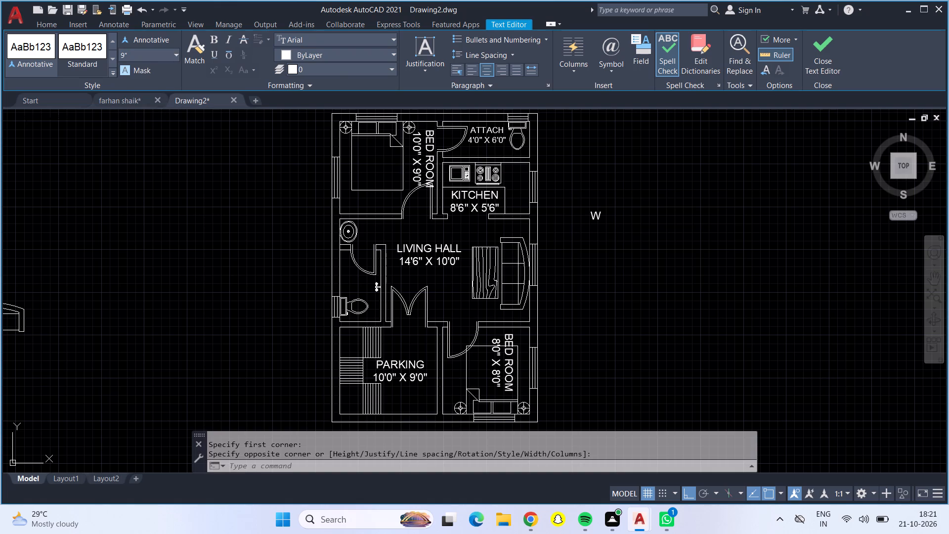
Start copying the W label with Ortho off and place a copy outside the 10'0" X 9'0" bedroom's west window.
left_click(594, 211)
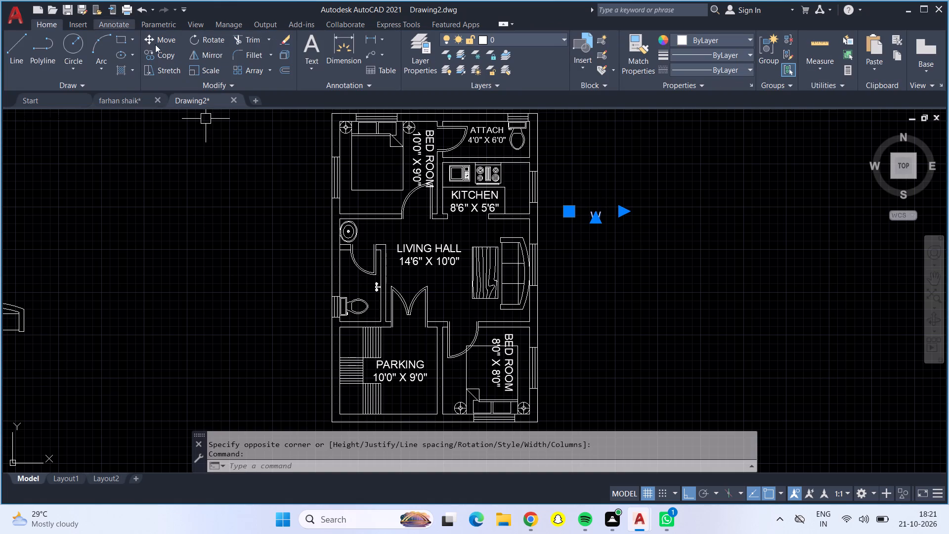
left_click(165, 53)
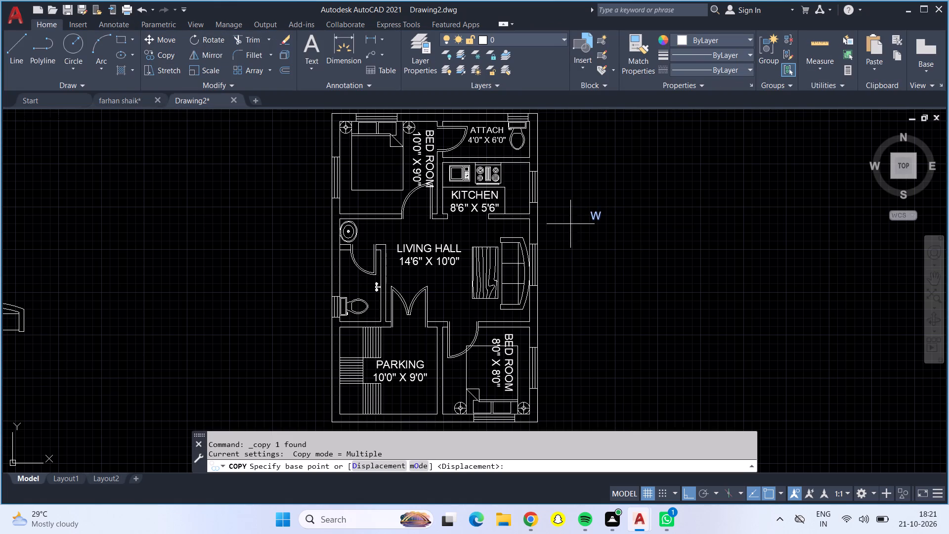
left_click(592, 221)
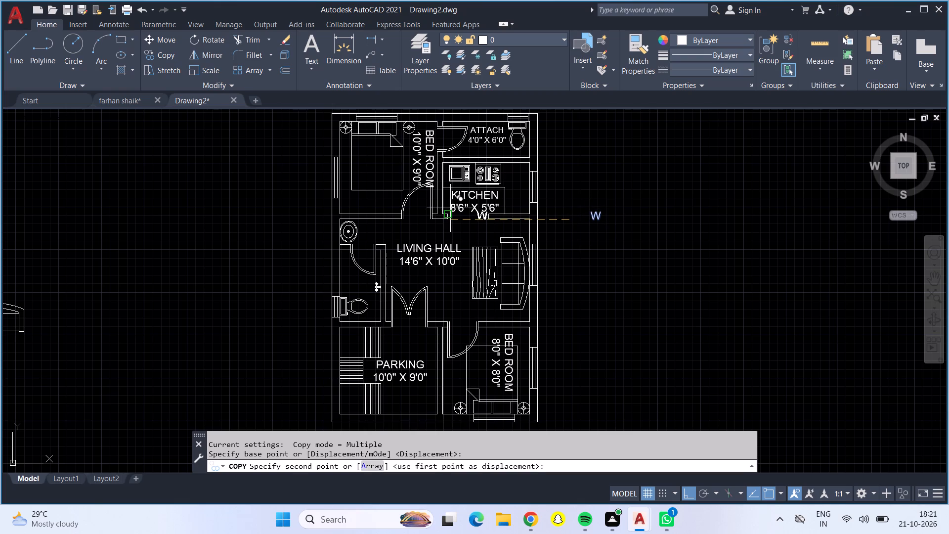
scroll(293, 166, "up", 1)
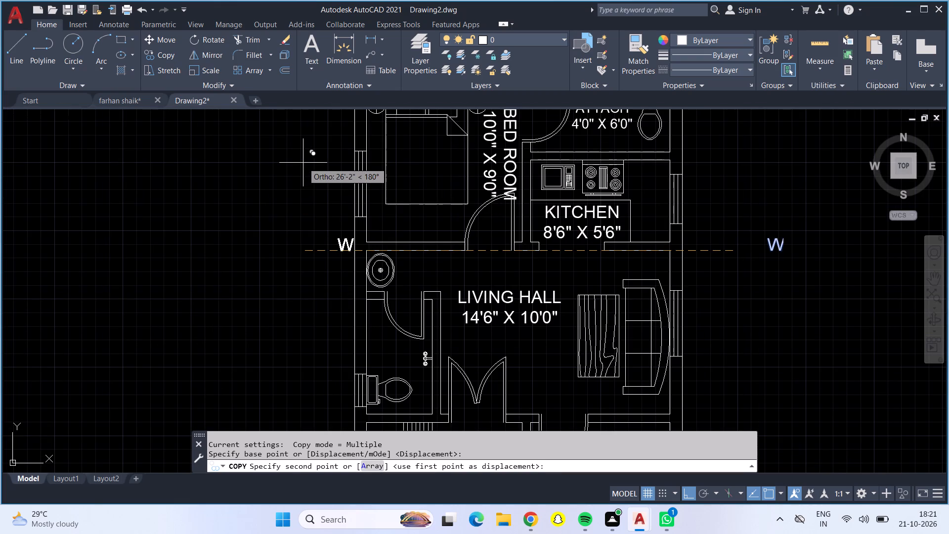
key("7")
key("F8")
scroll(269, 185, "up", 2)
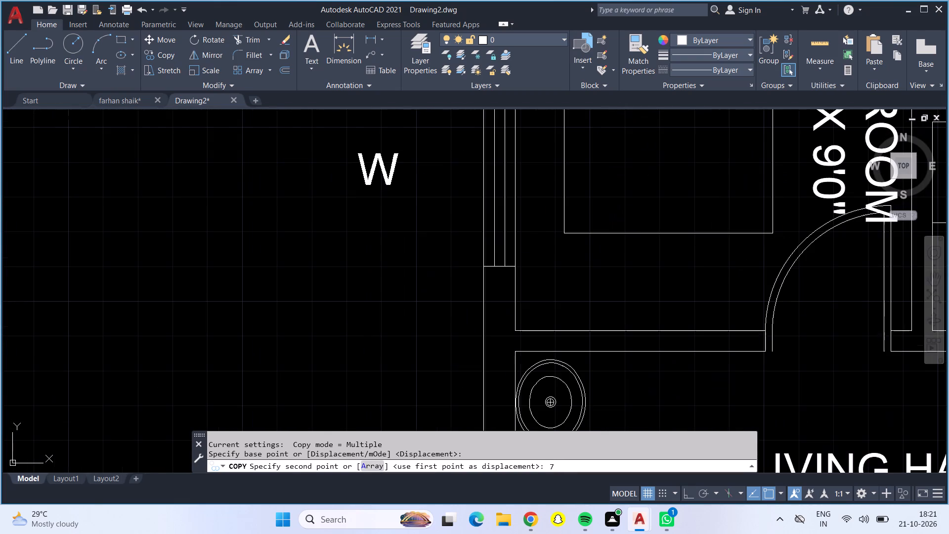
left_click(346, 185)
scroll(346, 185, "down", 3)
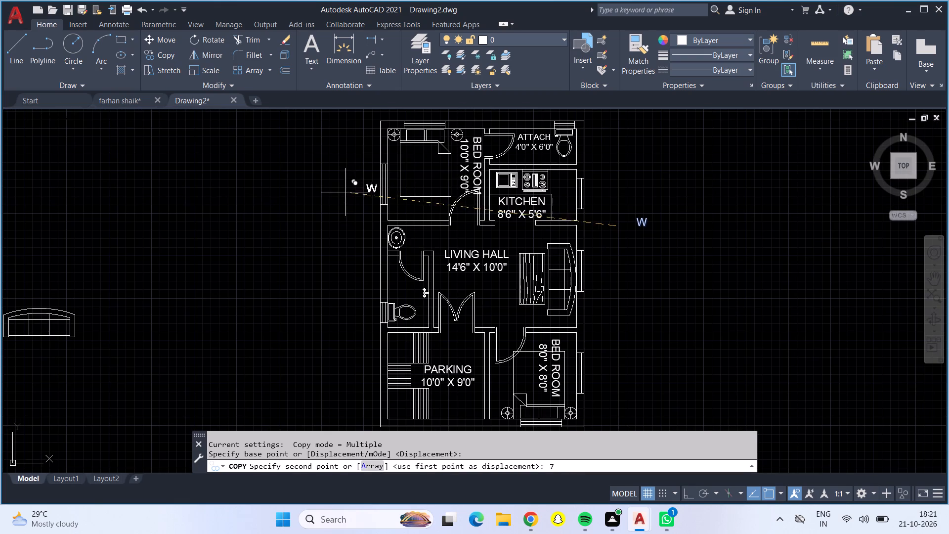
scroll(349, 192, "up", 3)
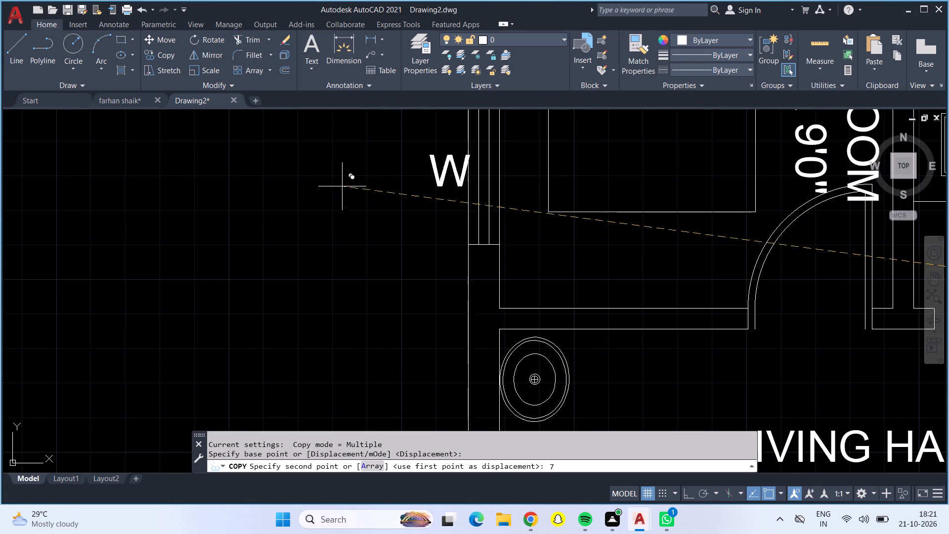
left_click(331, 176)
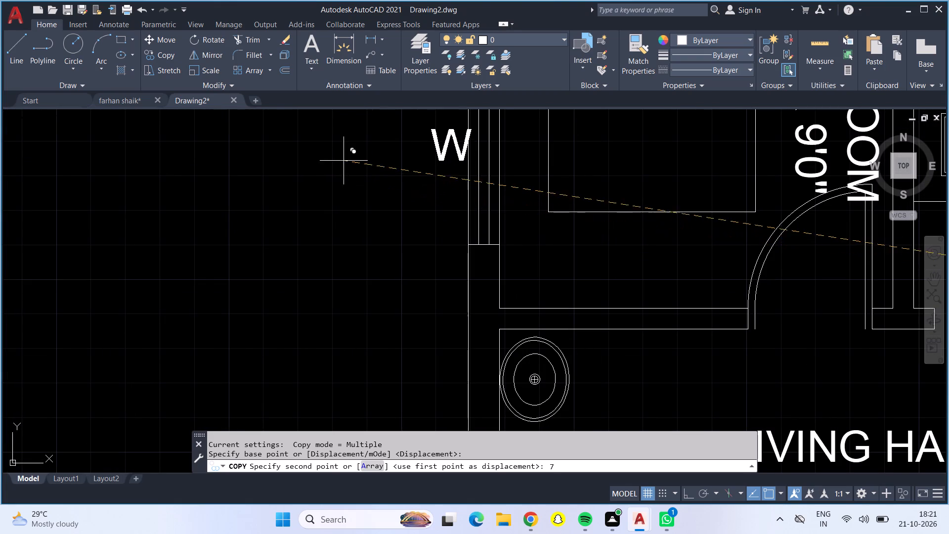
triple_click(331, 159)
right_click(329, 166)
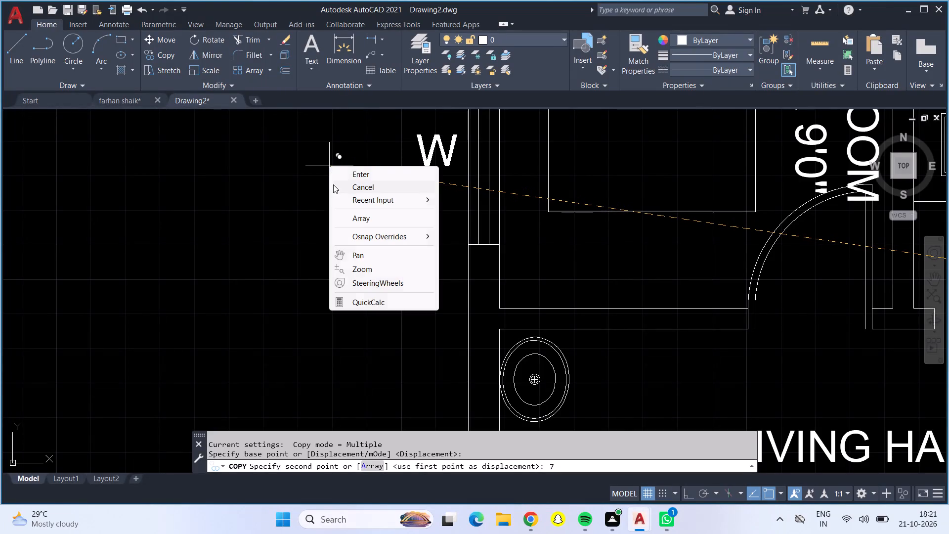
left_click(363, 172)
left_click(322, 155)
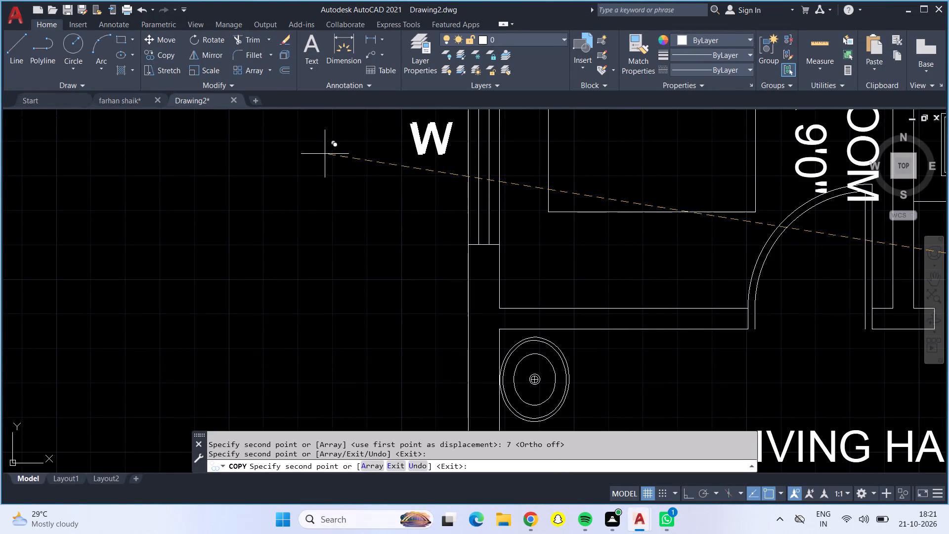
Place a copy of the W label just outside the 10'0" X 9'0" bedroom's north window.
scroll(341, 183, "down", 3)
scroll(396, 116, "up", 3)
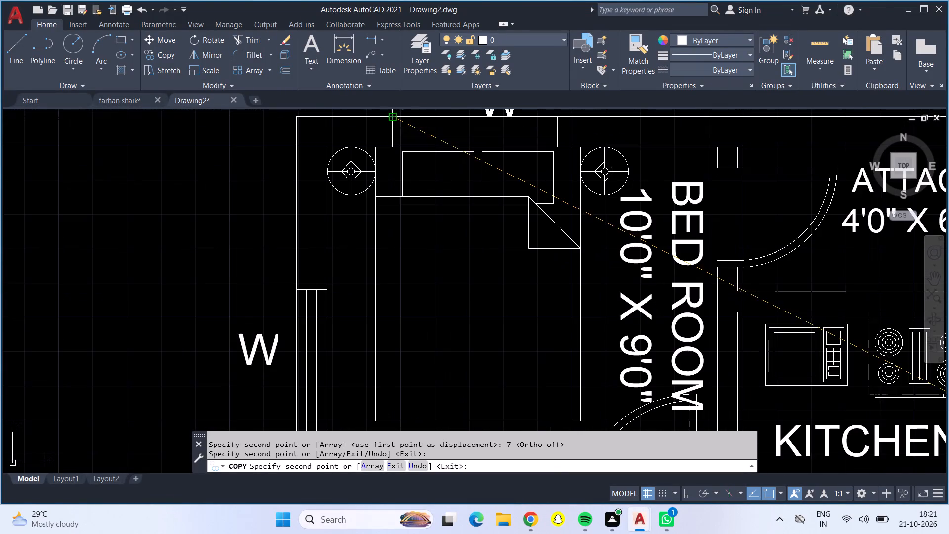
middle_click_drag(393, 103, 360, 184)
middle_click_drag(370, 226, 343, 297)
scroll(343, 164, "up", 1)
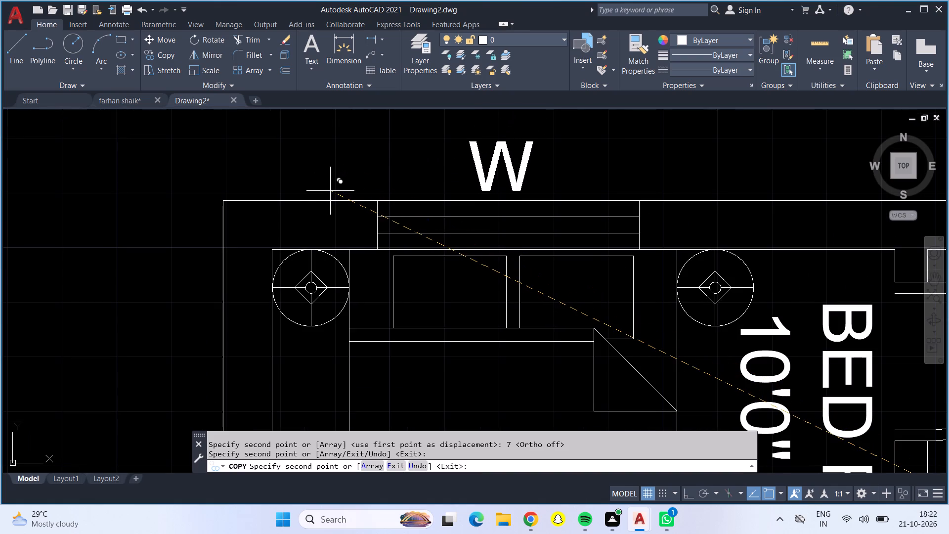
left_click(330, 191)
Place copies of the W label outside the east windows of the kitchen and the living hall.
scroll(330, 191, "down", 4)
scroll(444, 190, "up", 4)
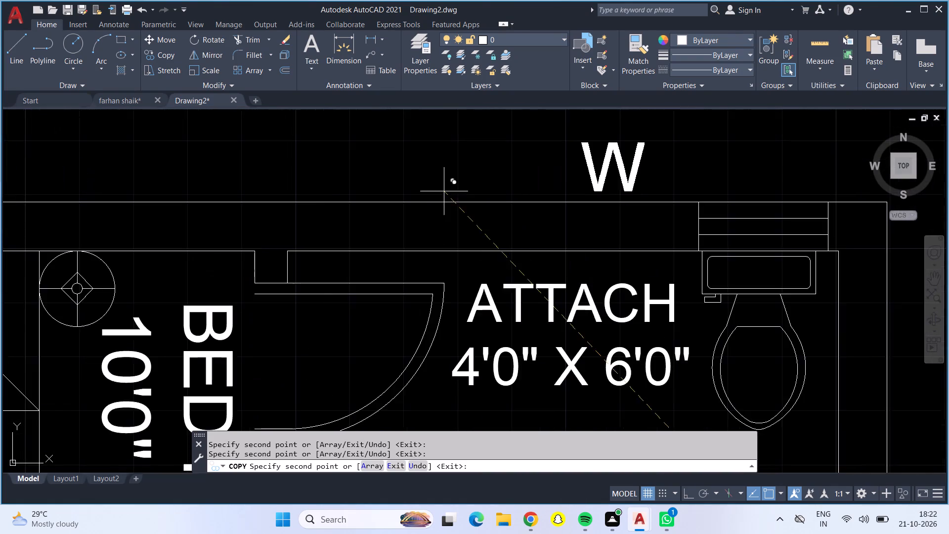
scroll(460, 205, "down", 3)
scroll(541, 342, "up", 4)
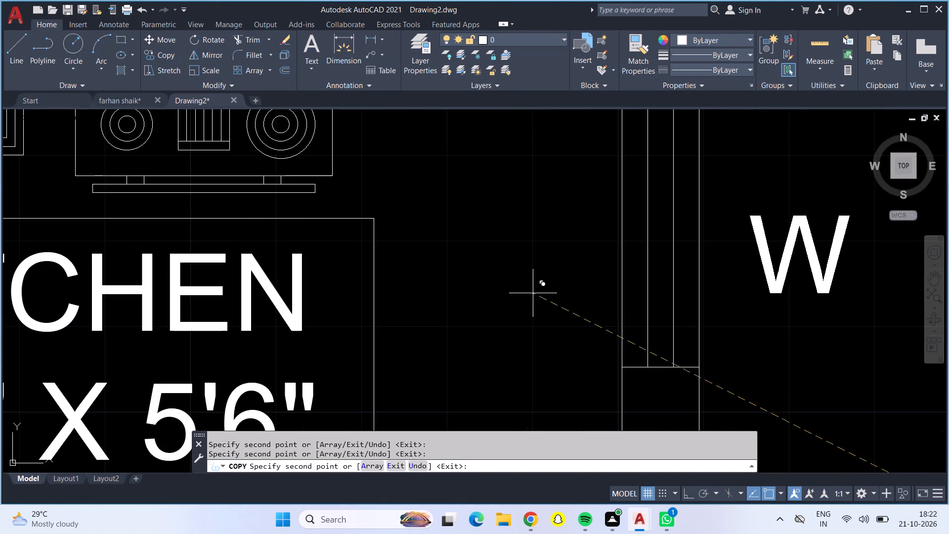
left_click(497, 258)
scroll(497, 259, "down", 5)
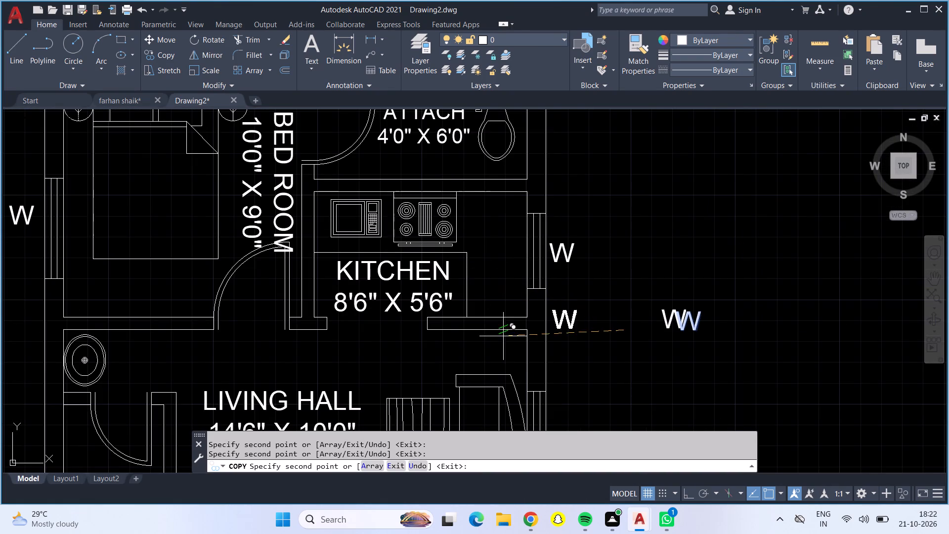
middle_click_drag(498, 347, 497, 208)
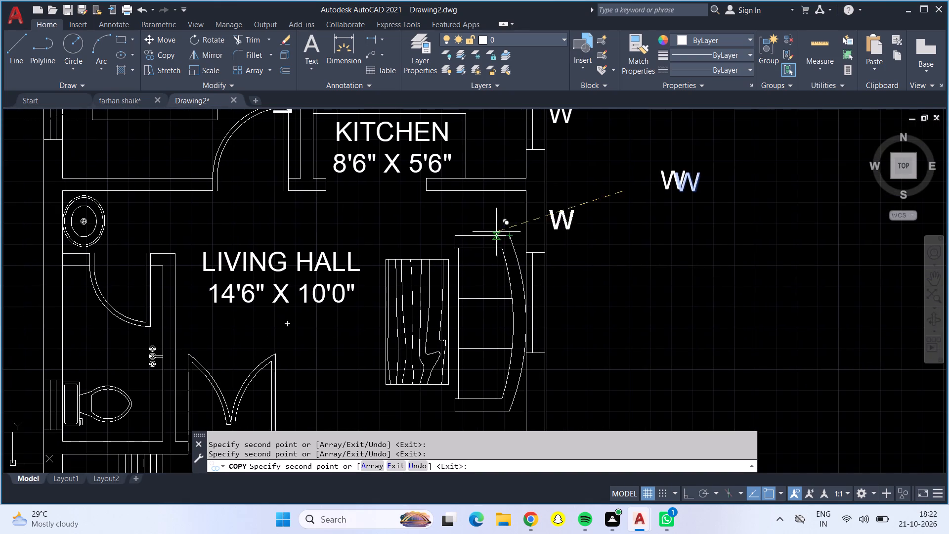
scroll(500, 304, "up", 2)
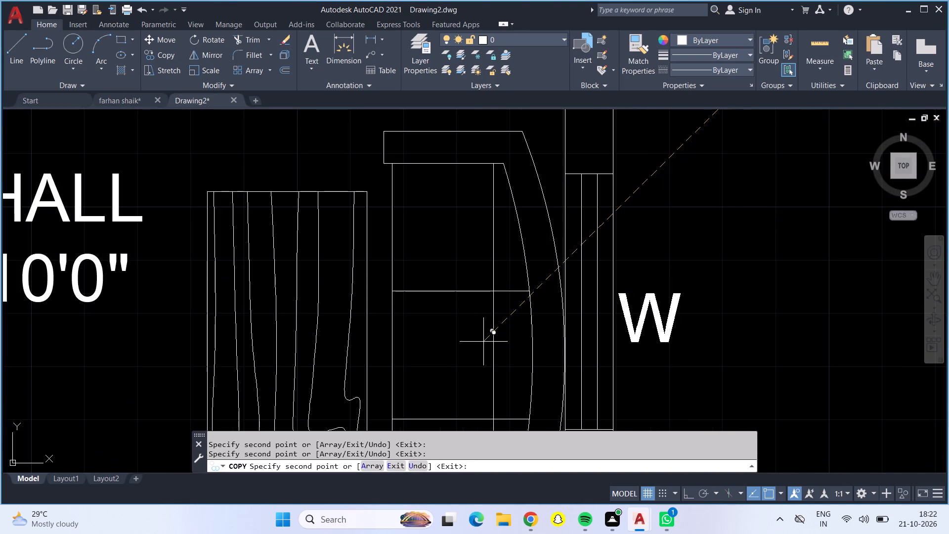
left_click(486, 347)
Place copies of the W label outside the east and south windows of the 8'0" X 8'0" bedroom.
scroll(486, 347, "down", 4)
middle_click_drag(525, 397, 530, 240)
scroll(493, 289, "up", 4)
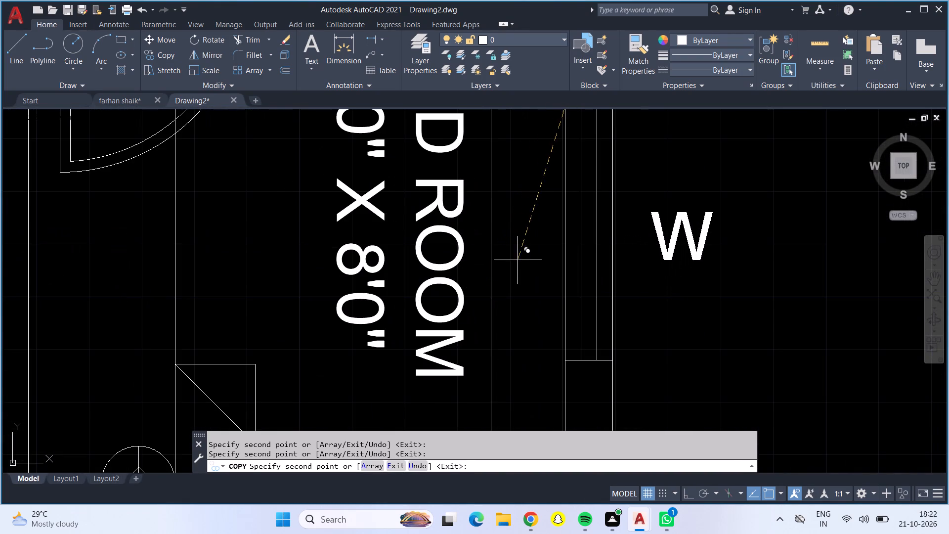
left_click(497, 231)
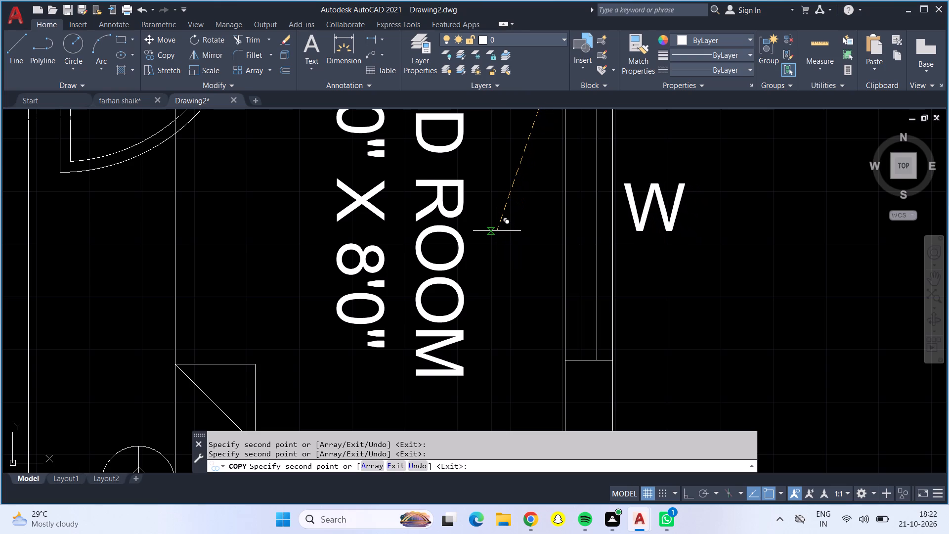
scroll(497, 231, "down", 5)
scroll(462, 270, "up", 3)
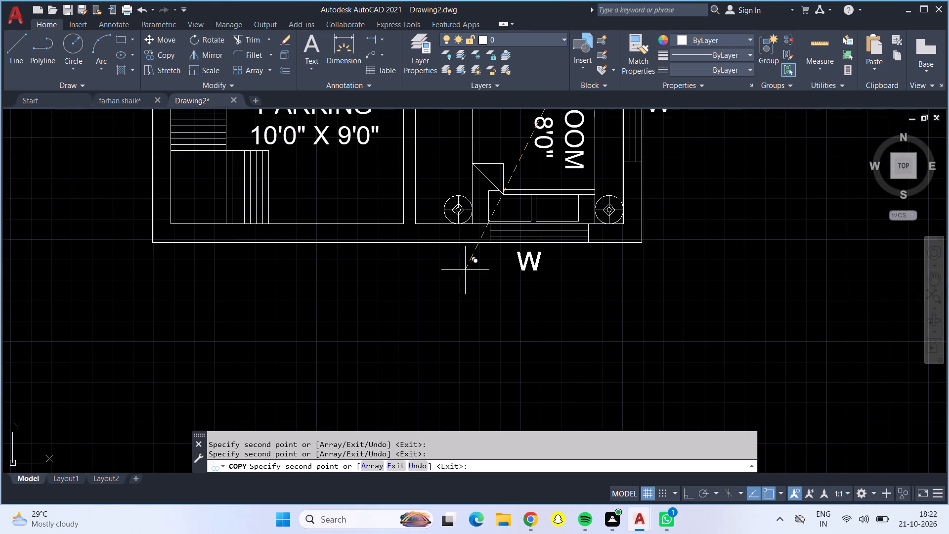
left_click(470, 267)
scroll(470, 267, "down", 4)
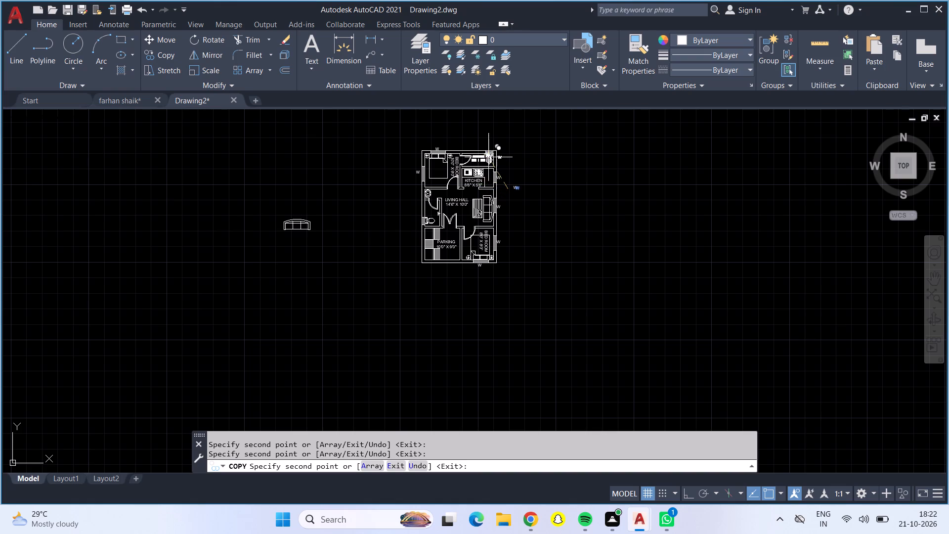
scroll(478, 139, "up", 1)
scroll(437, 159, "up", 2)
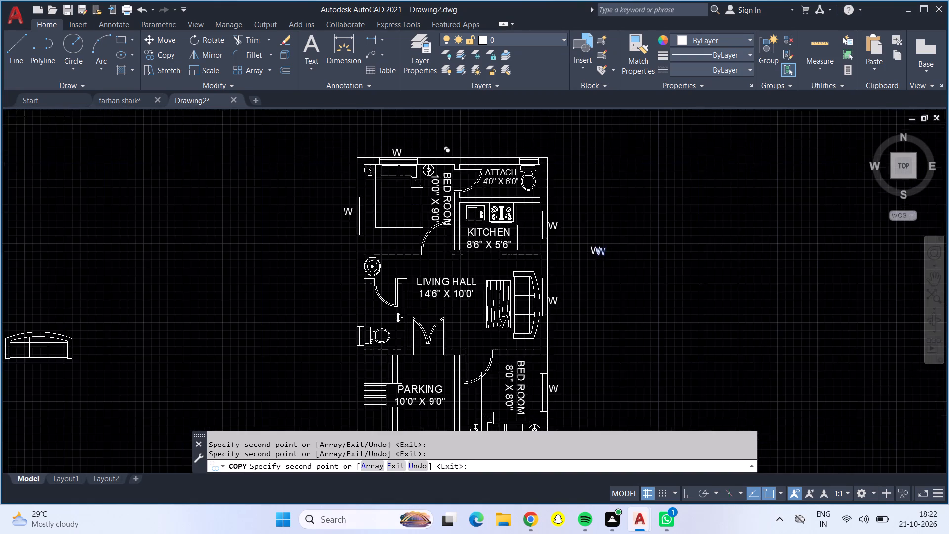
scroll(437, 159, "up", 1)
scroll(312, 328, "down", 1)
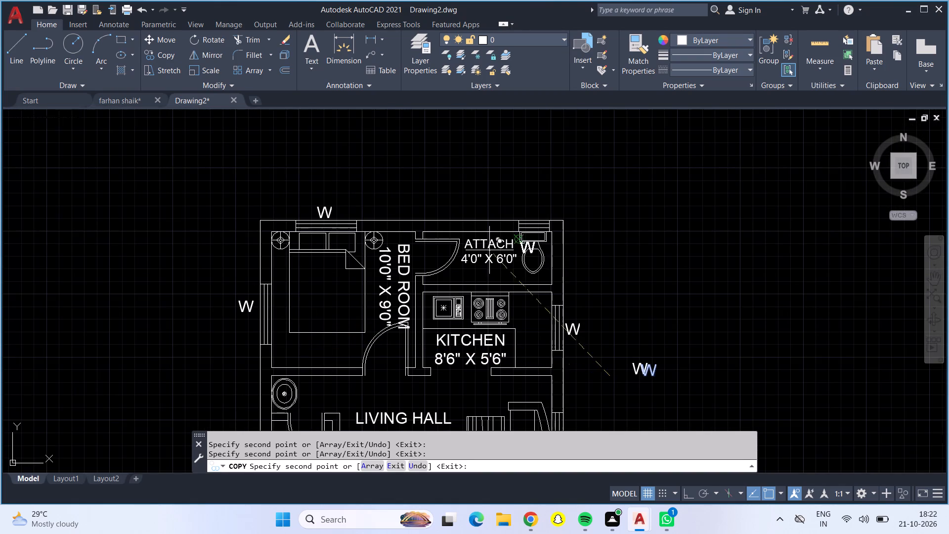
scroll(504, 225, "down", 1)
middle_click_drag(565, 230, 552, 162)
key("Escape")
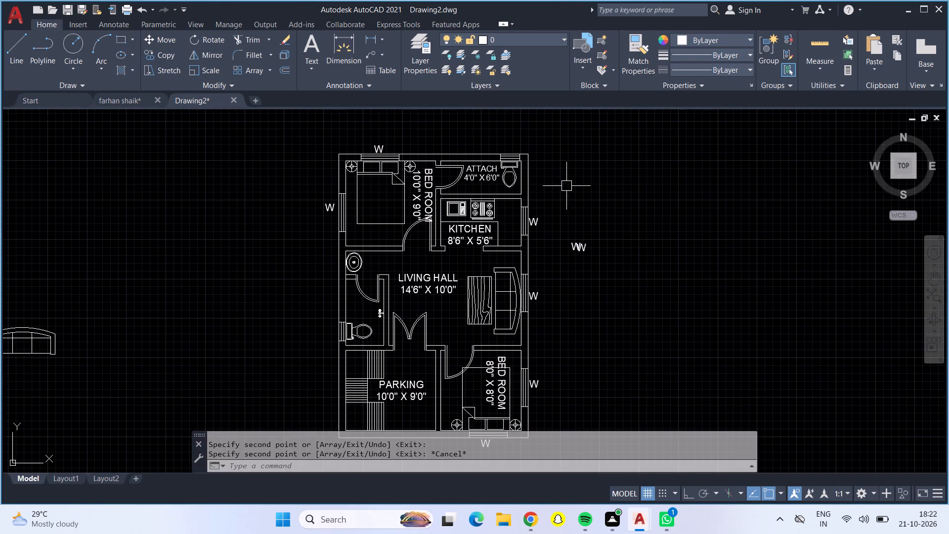
Change the western of the two overlapping spare W labels east of the plan to read V.
left_click(577, 241)
scroll(581, 253, "up", 5)
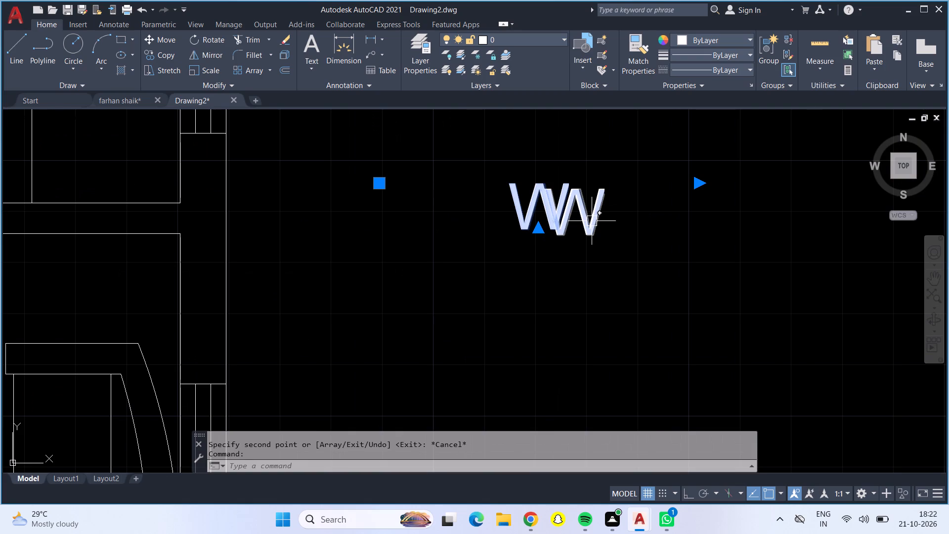
double_click(527, 211)
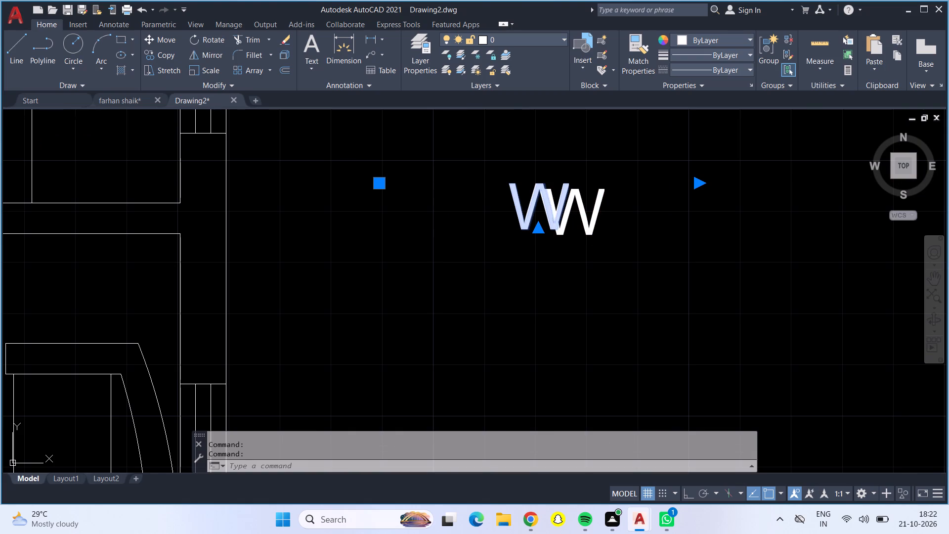
left_click(625, 198)
key("BackSpace")
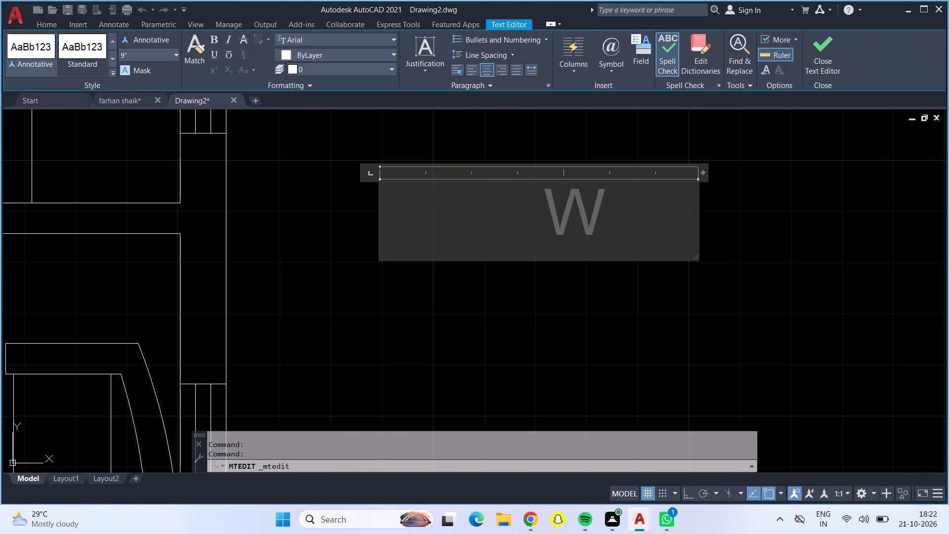
key("shift+v")
left_click(566, 305)
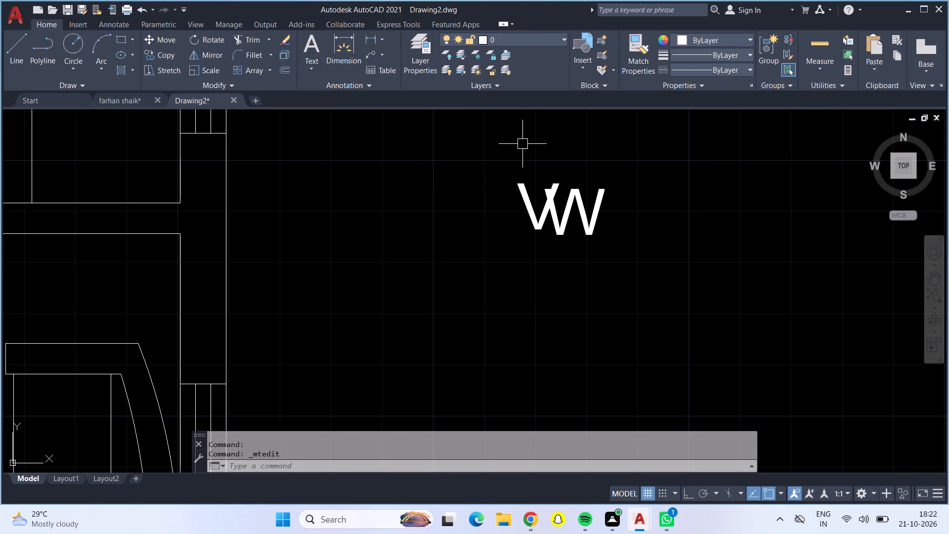
Copy the V label to just outside the west window of the common toilet beside the living hall.
left_click(520, 189)
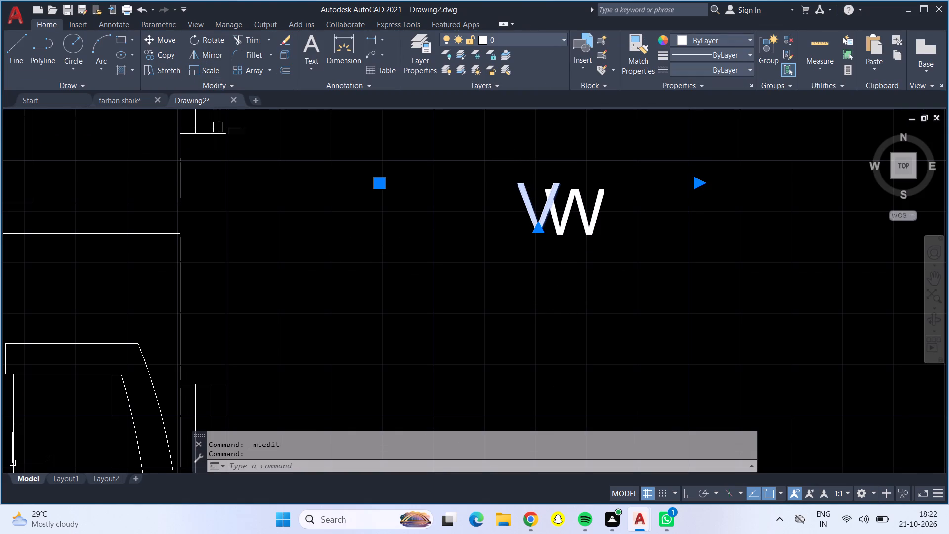
left_click(175, 52)
left_click(518, 189)
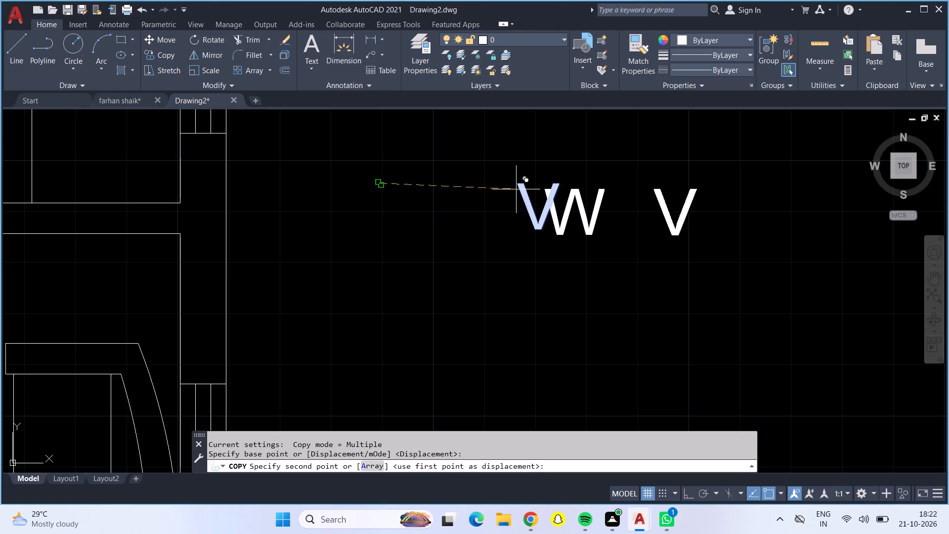
scroll(415, 185, "down", 4)
scroll(159, 282, "up", 4)
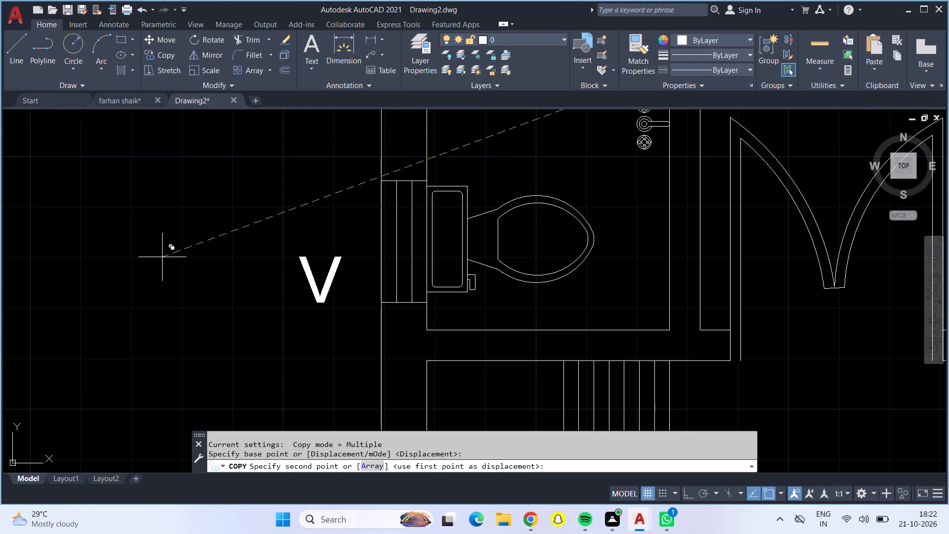
left_click(196, 228)
Place another copy of the V label just outside the ATTACH toilet's north window and finish copying.
scroll(196, 228, "down", 5)
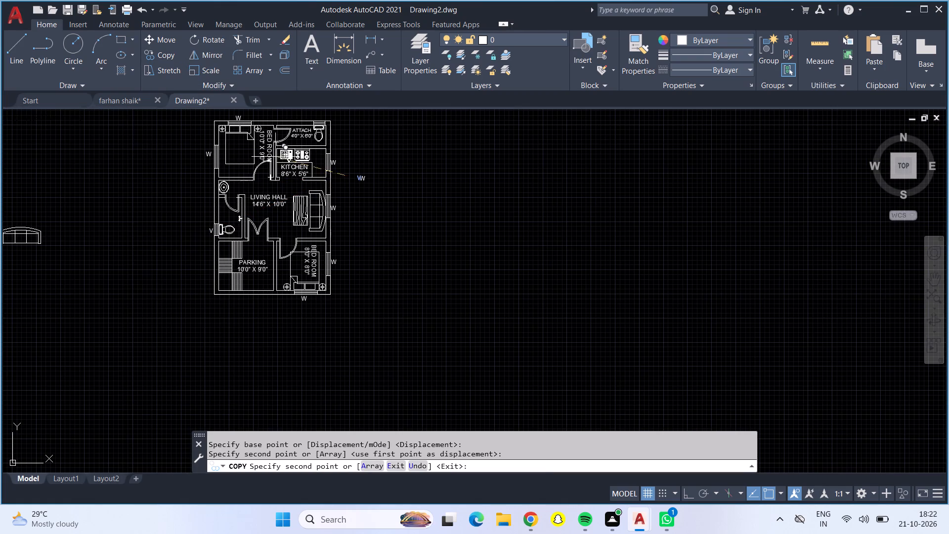
scroll(313, 121, "up", 4)
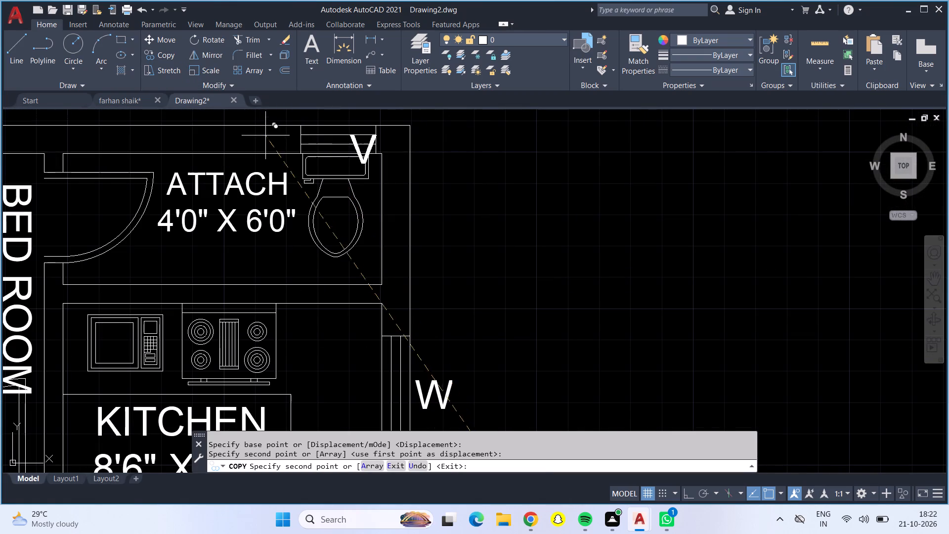
middle_click_drag(266, 139, 253, 272)
left_click(228, 220)
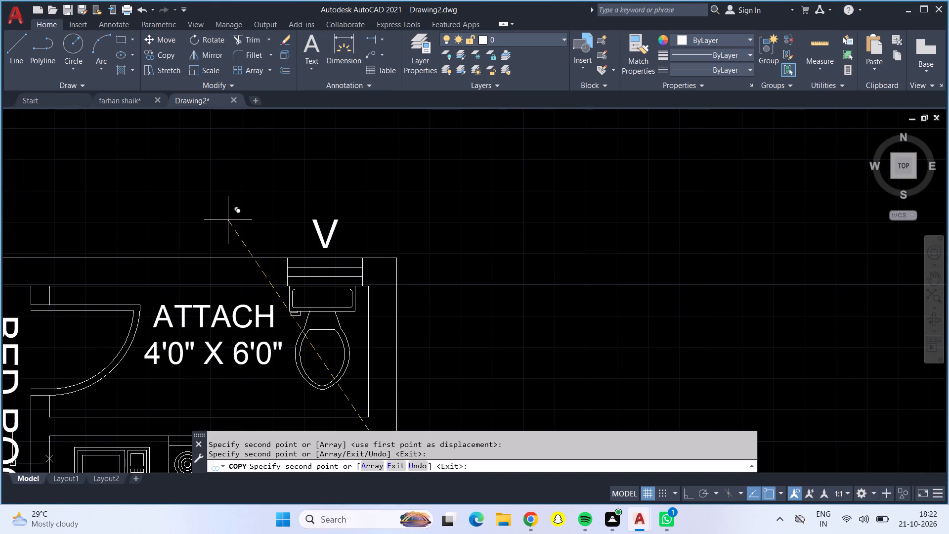
scroll(248, 226, "down", 1)
key("Escape")
scroll(393, 261, "down", 4)
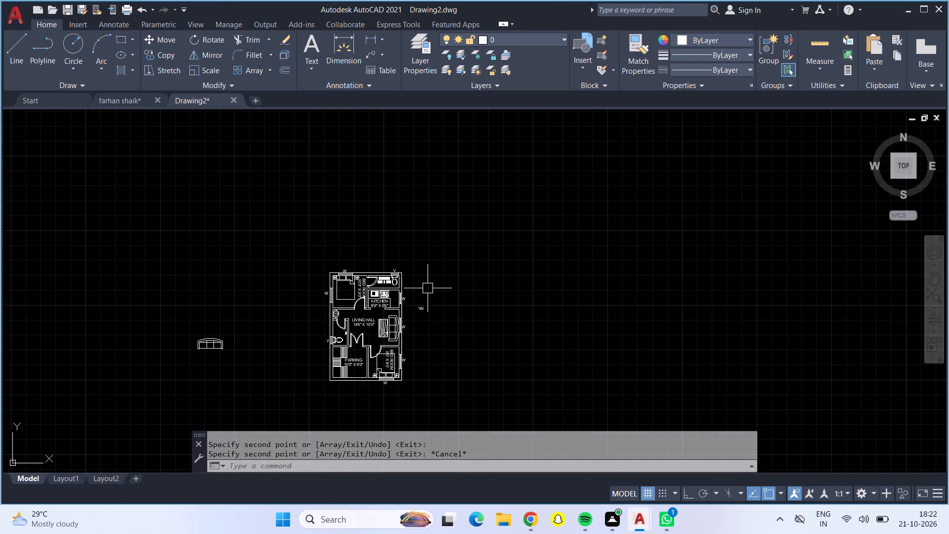
Delete the overlapping spare V and W labels east of the plan.
scroll(417, 317, "up", 4)
left_click(396, 243)
left_click(478, 293)
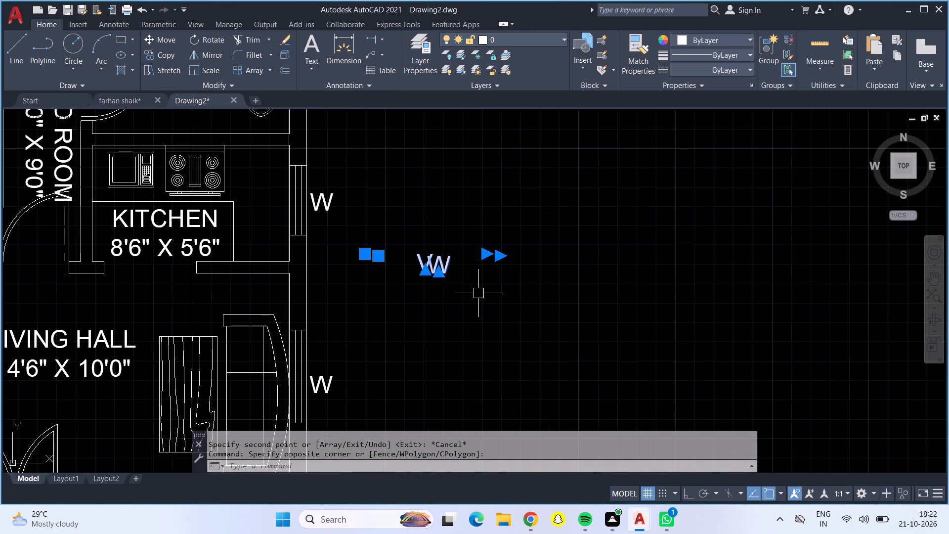
key("Delete")
Delete the spare sofa block lying outside the plan to the west.
scroll(488, 267, "down", 4)
left_click(193, 269)
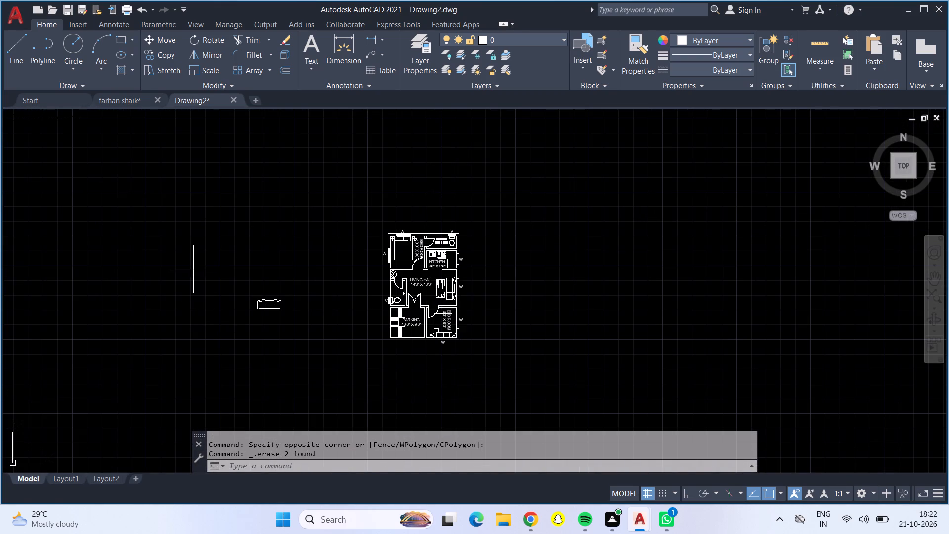
left_click_drag(326, 298, 327, 315)
left_click_drag(206, 271, 216, 269)
left_click(317, 338)
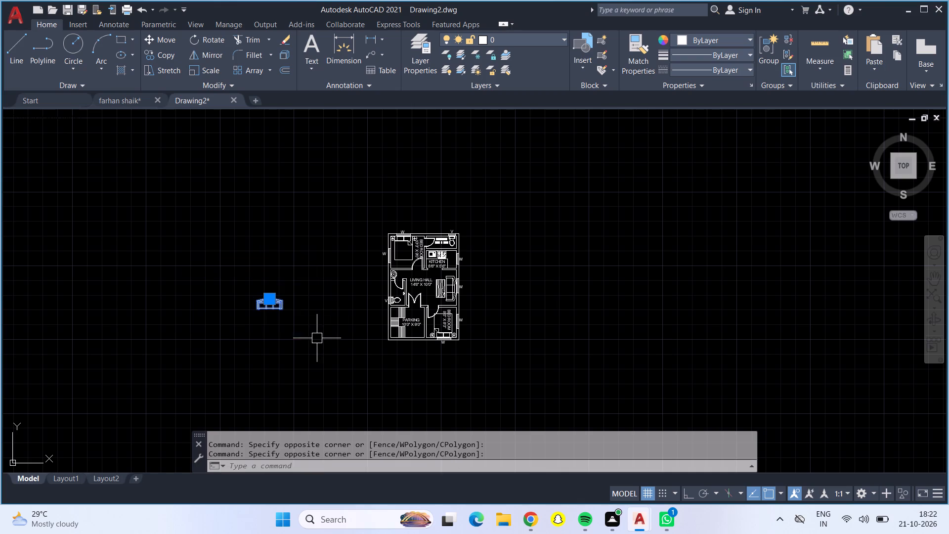
key("Delete")
Dimension the house's overall width along the north outer wall, placing the dimension line 3' from the wall.
scroll(418, 321, "up", 1)
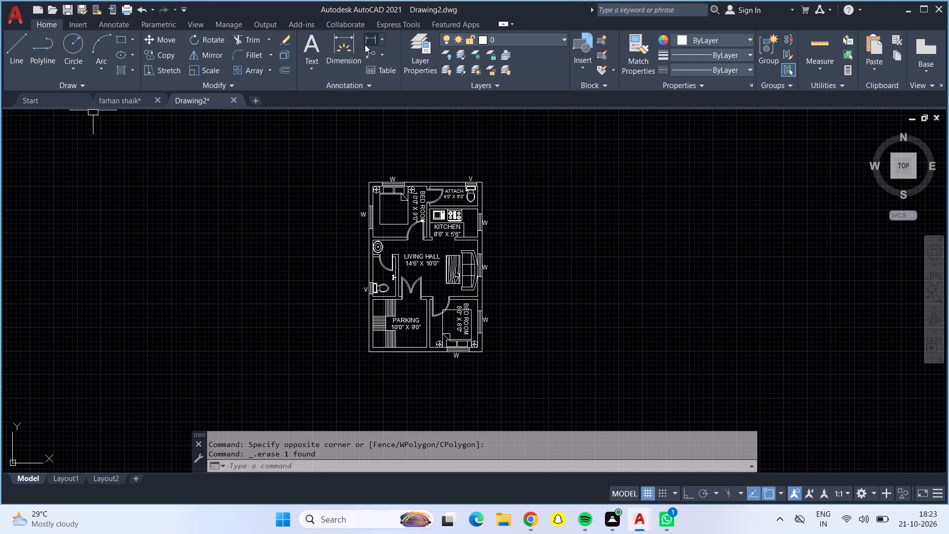
left_click(340, 40)
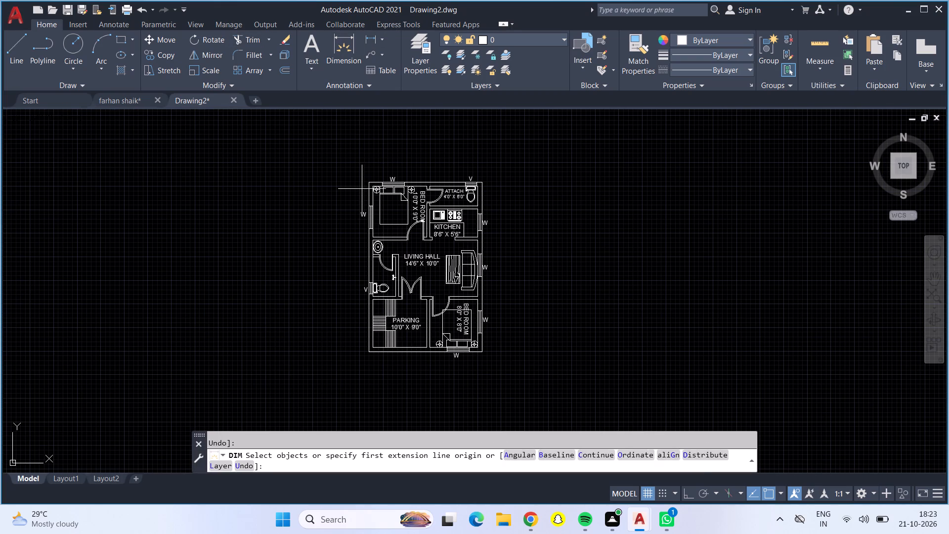
scroll(362, 189, "up", 2)
left_click(377, 170)
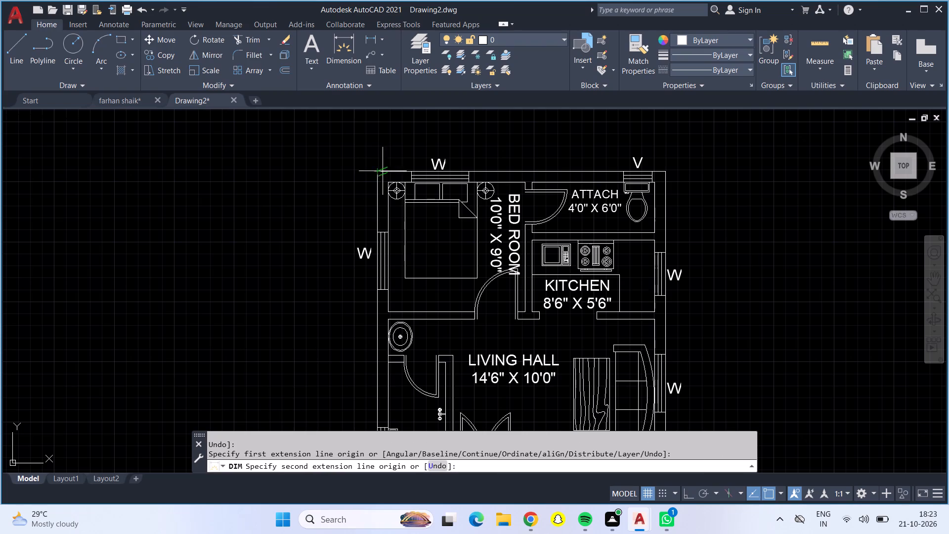
left_click(663, 170)
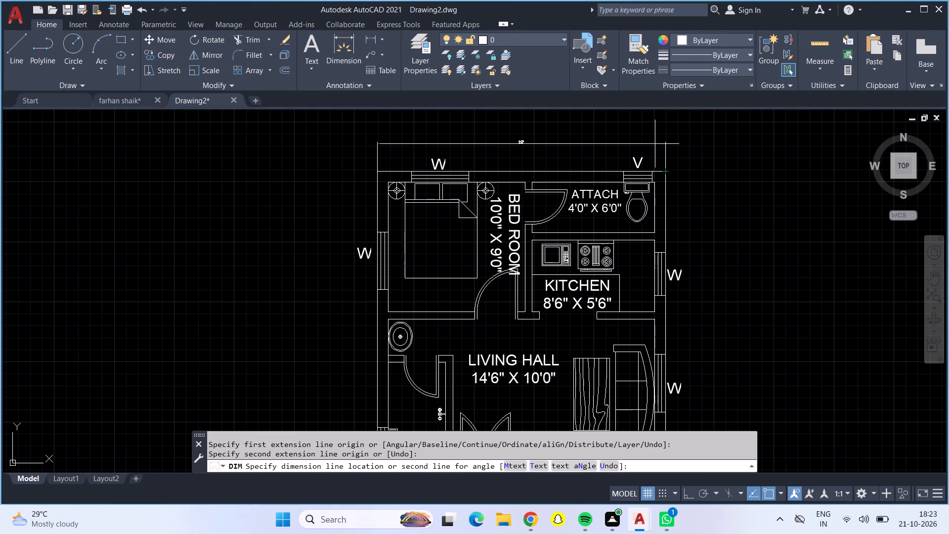
type("3'")
key("Return")
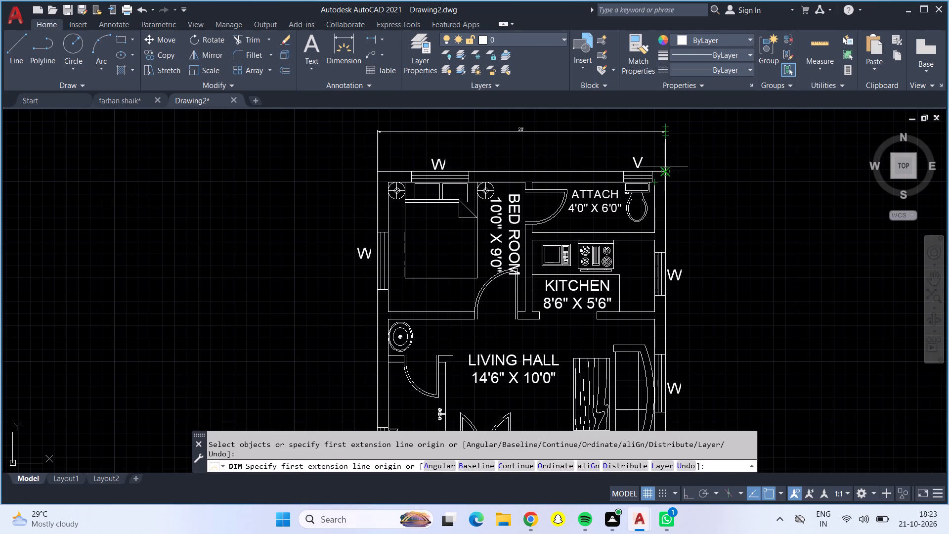
Dimension the house's overall length along the east outer wall, placing the dimension line 3' from the wall.
left_click(664, 171)
scroll(666, 194, "down", 2)
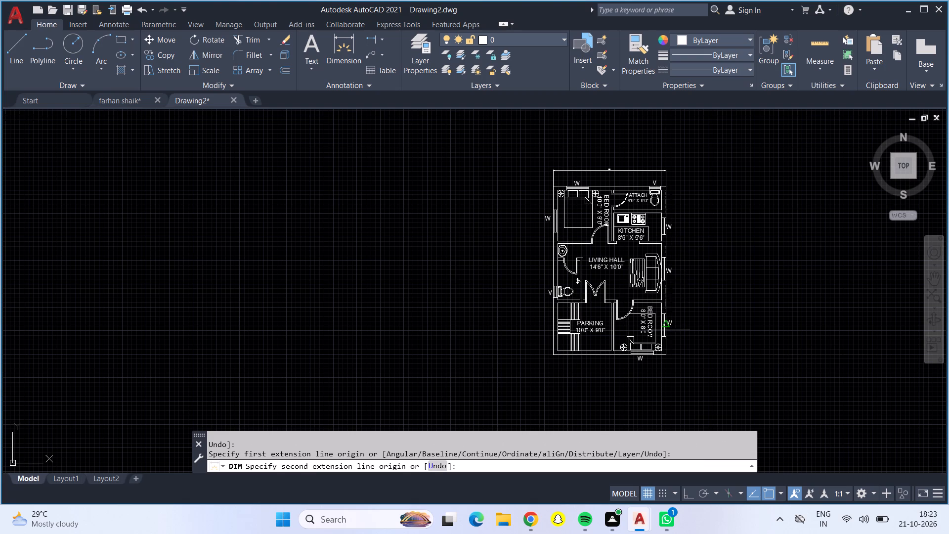
scroll(672, 359, "up", 4)
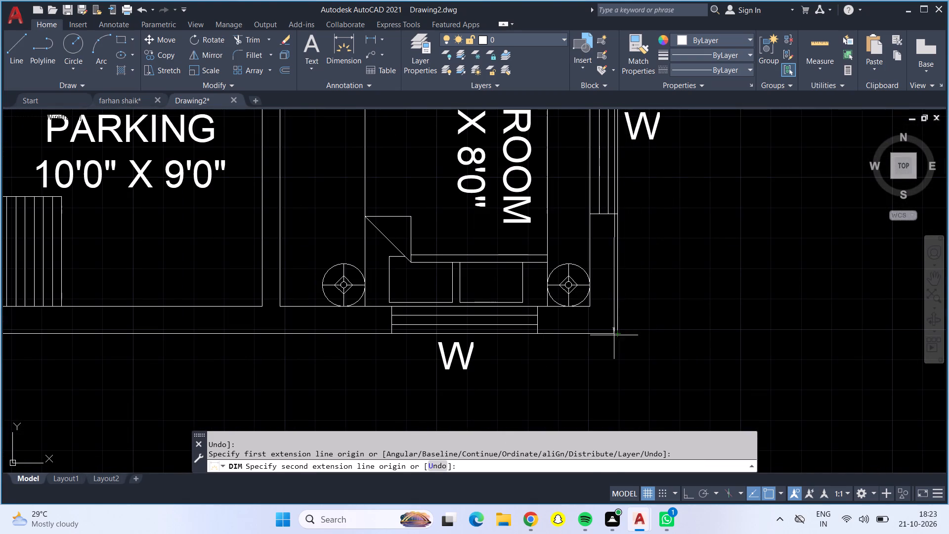
left_click(617, 333)
type("3'")
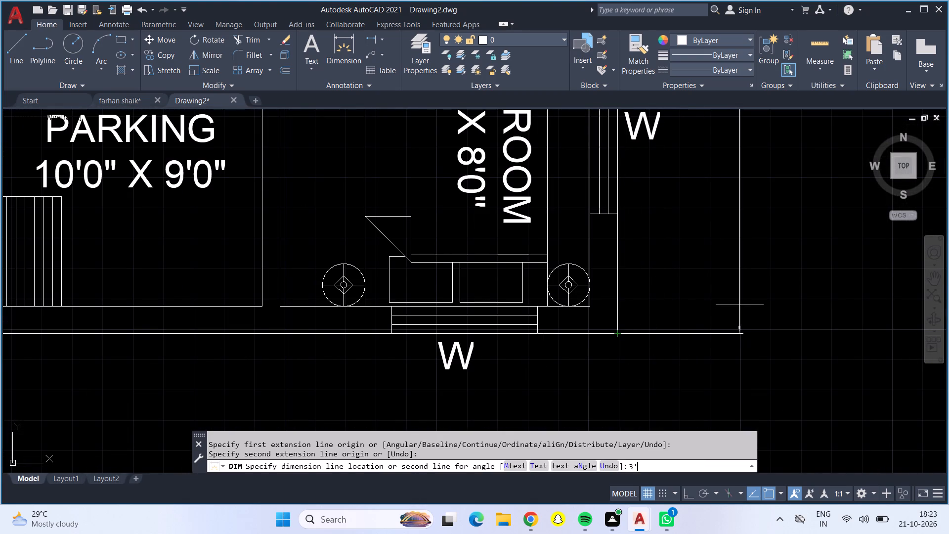
key("Return")
scroll(739, 305, "down", 2)
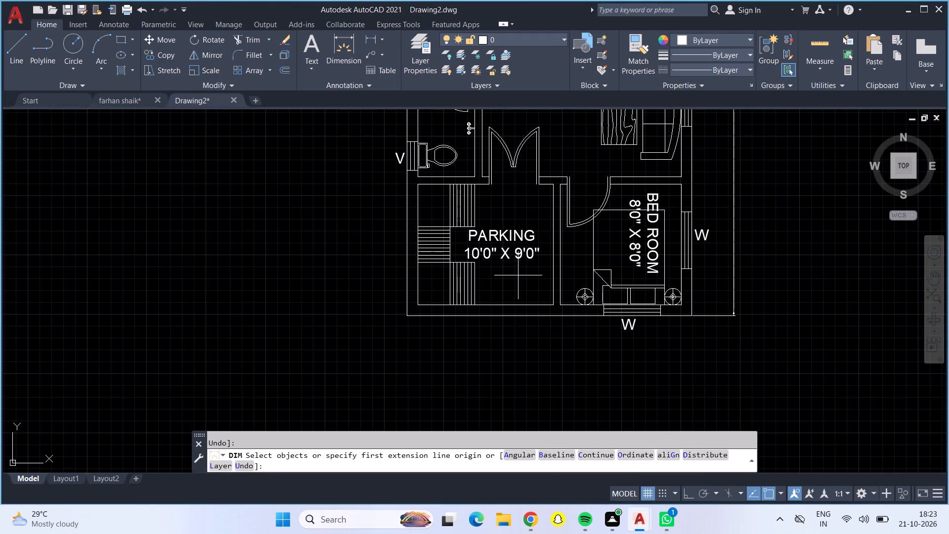
key("Escape")
Place a multiline text box in the common toilet south of its door, with 7" text height and centred alignment.
middle_click_drag(518, 275, 492, 422)
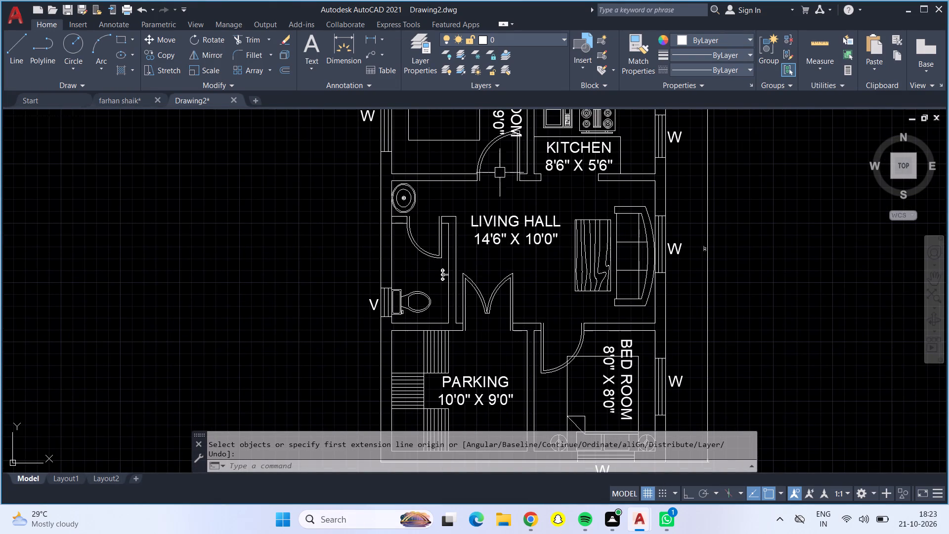
middle_click_drag(501, 175, 481, 236)
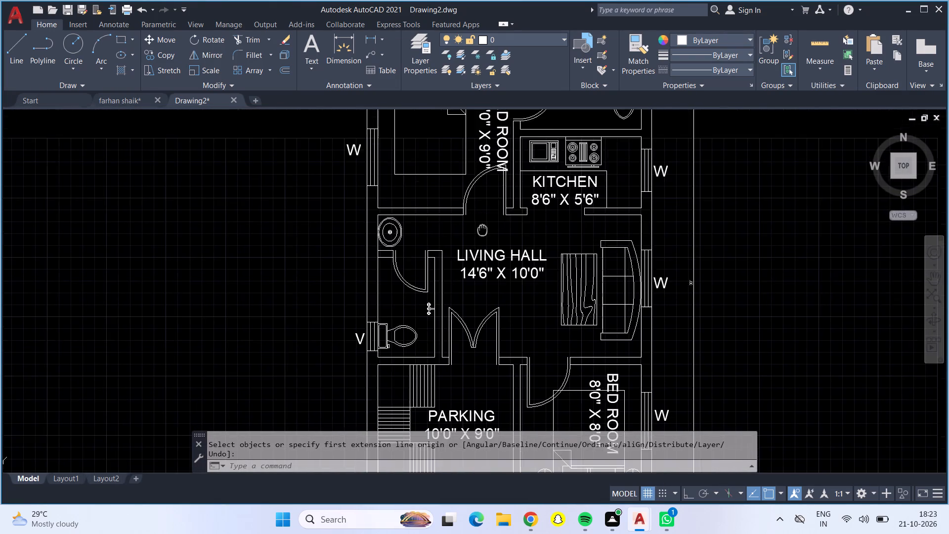
middle_click_drag(481, 236, 479, 306)
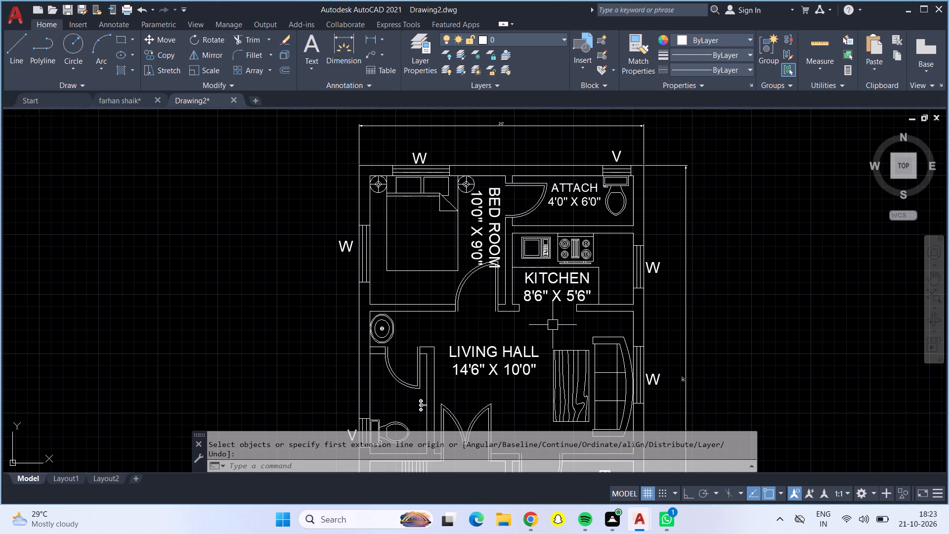
middle_click_drag(553, 326, 549, 301)
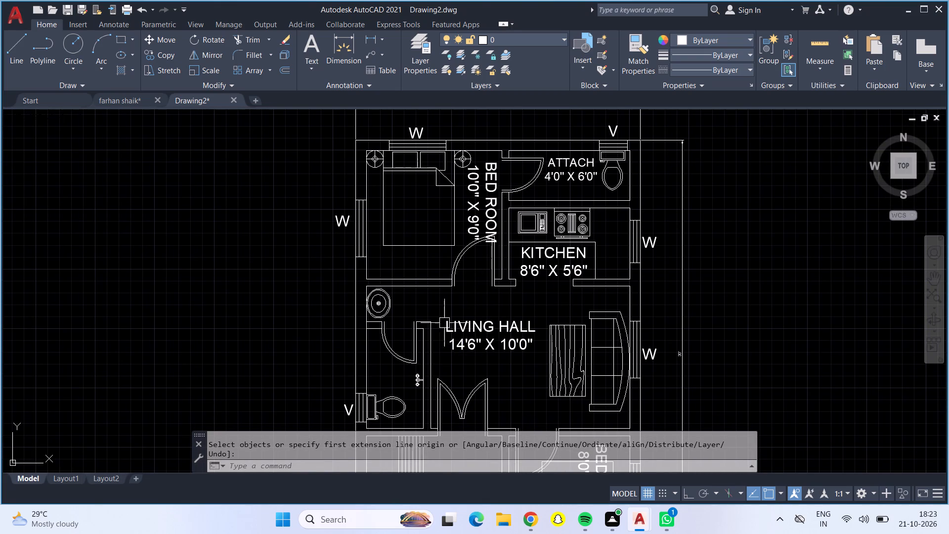
middle_click_drag(460, 299, 470, 267)
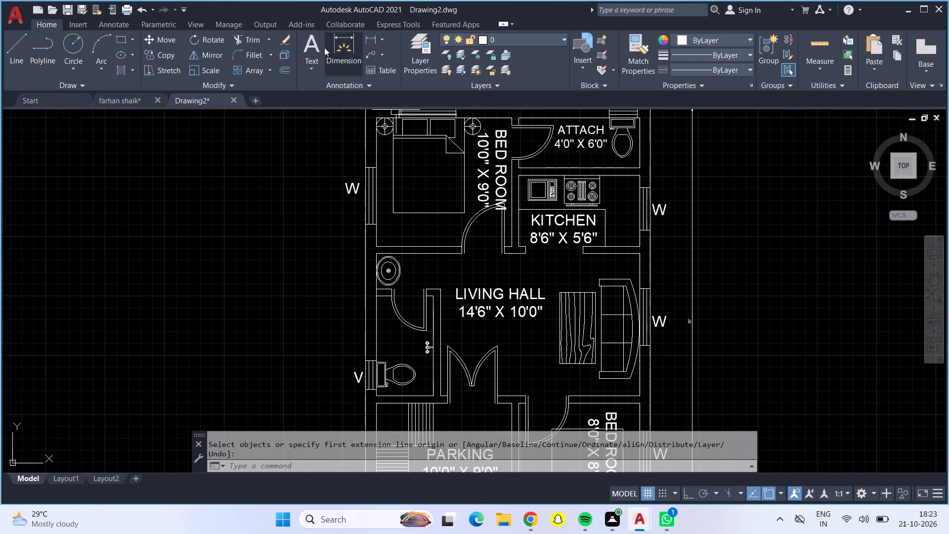
left_click(319, 46)
scroll(383, 353, "up", 4)
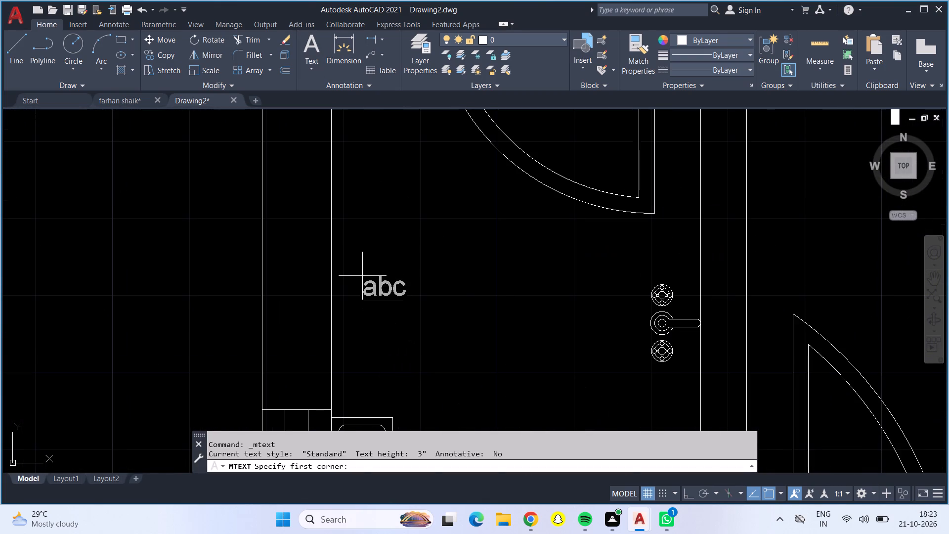
left_click(344, 223)
left_click_drag(610, 338, 618, 336)
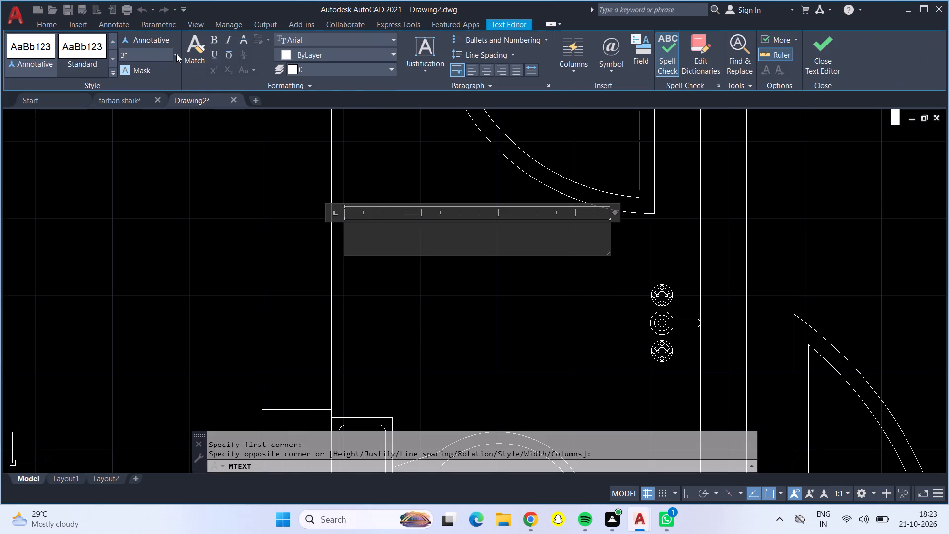
left_click(178, 52)
left_click(166, 71)
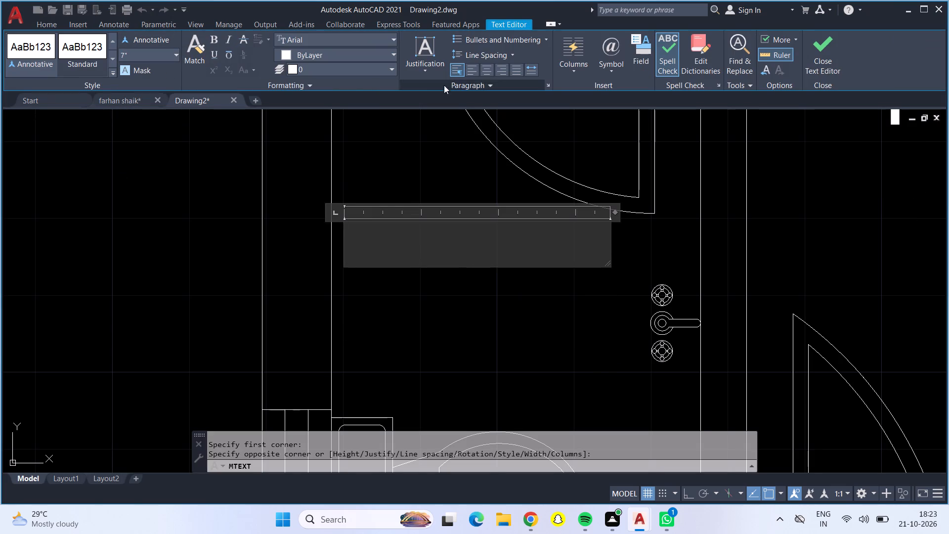
left_click(483, 71)
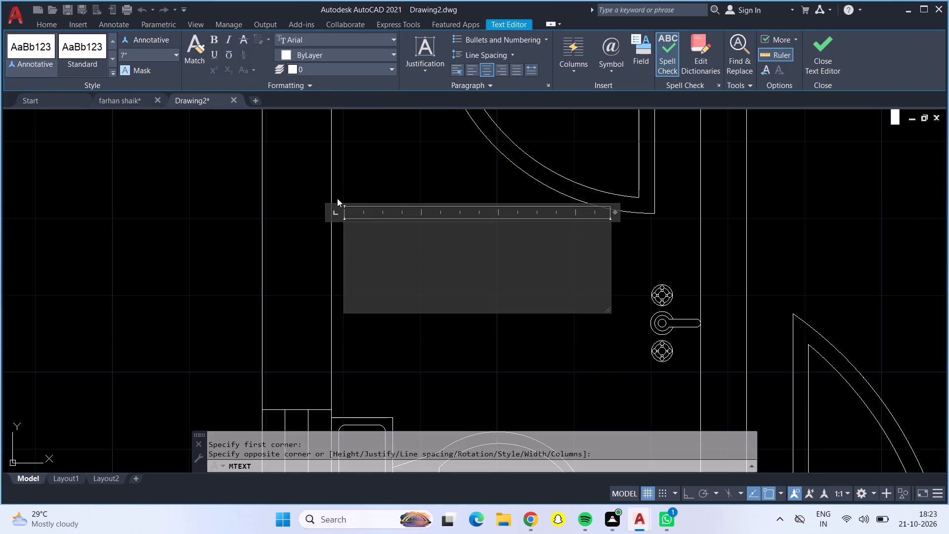
Enter TOILET as the first line of the common toilet's label, correcting any misspelling.
type("TOLI")
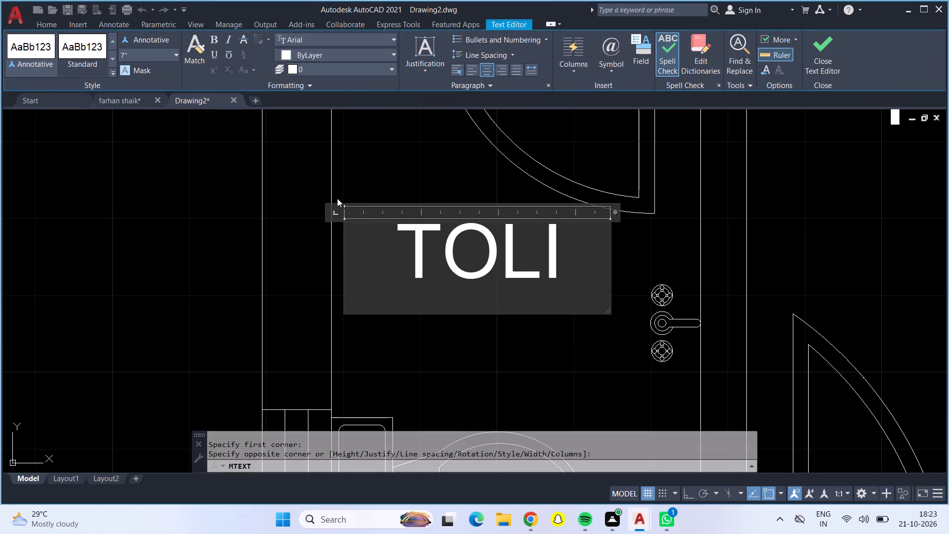
type("ET")
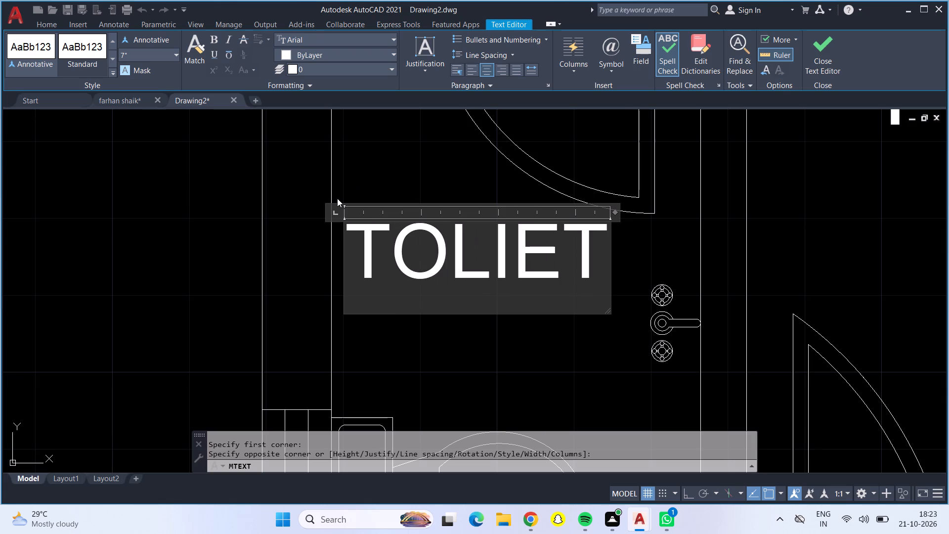
key("space")
key("Return")
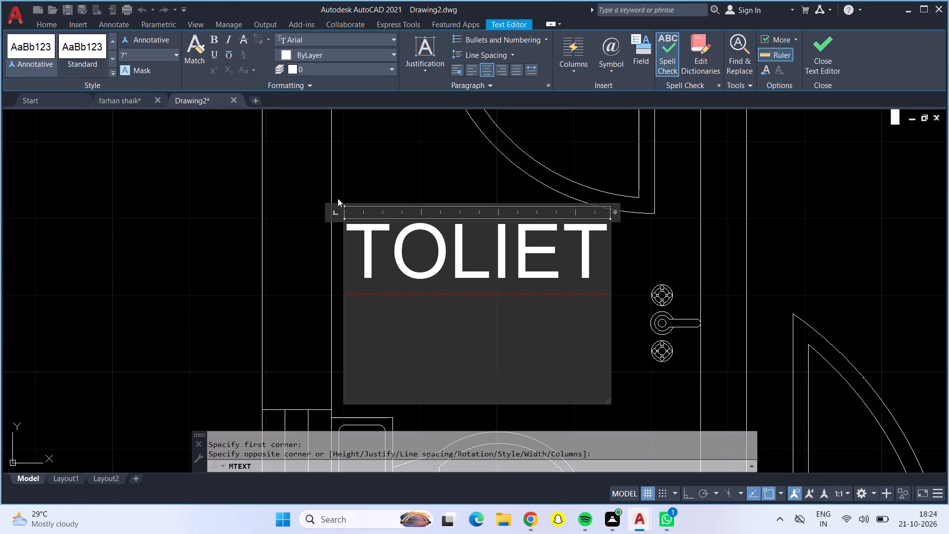
key("BackSpace")
key("BackSpace")
key("BackSpace")
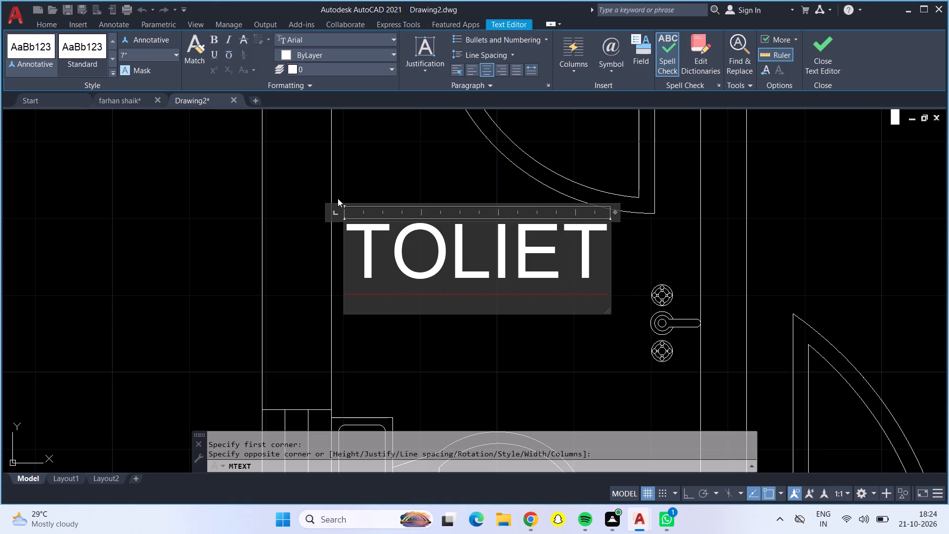
key("BackSpace")
key("BackSpace")
key("BackSpace")
key("BackSpace")
key("i")
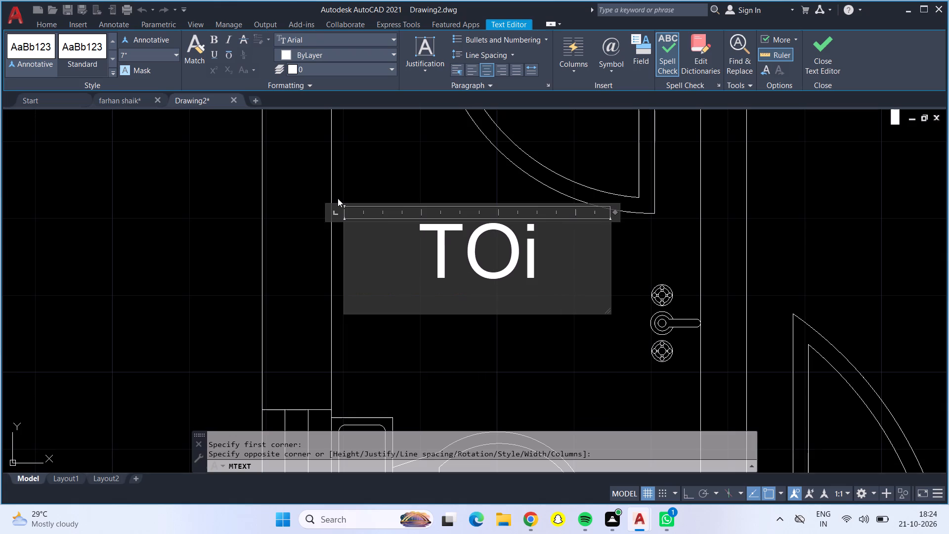
key("BackSpace")
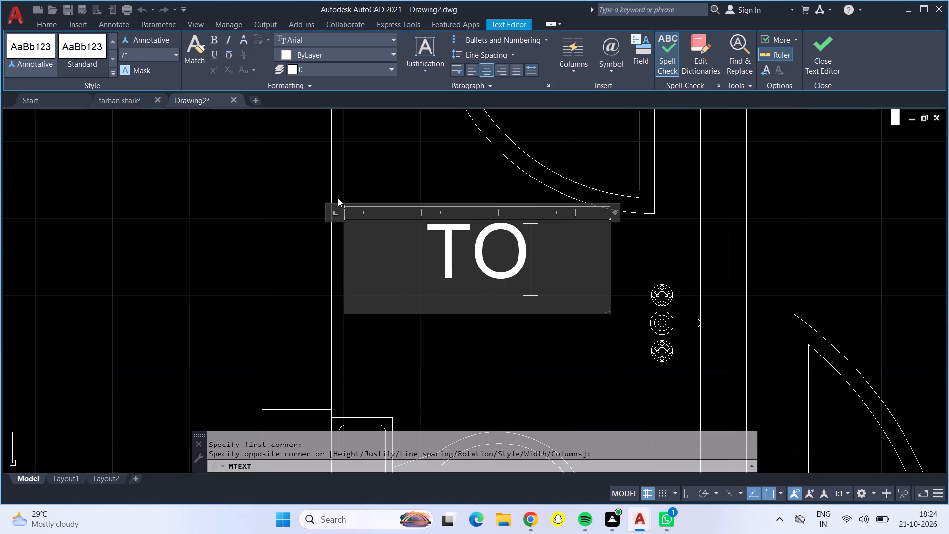
type("ILR")
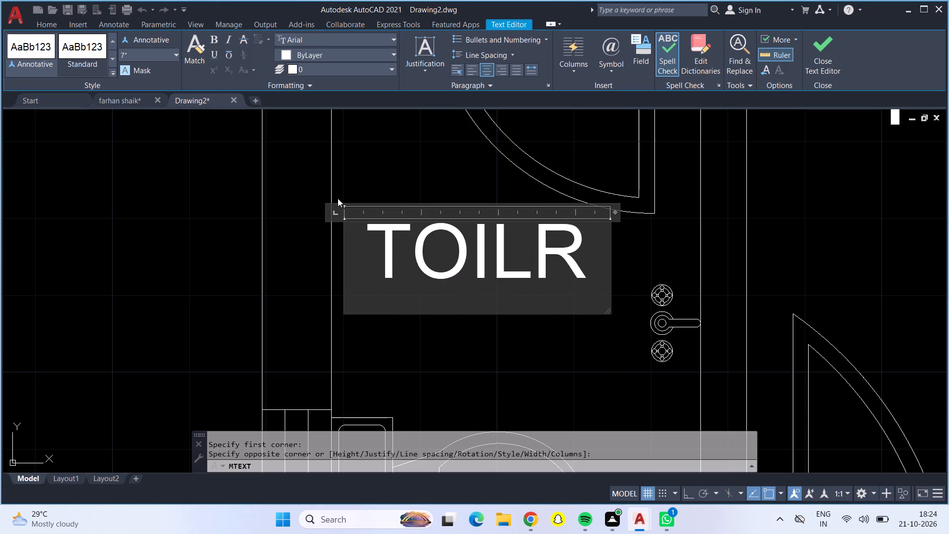
key("shift+BackSpace")
type("ET")
key("Return")
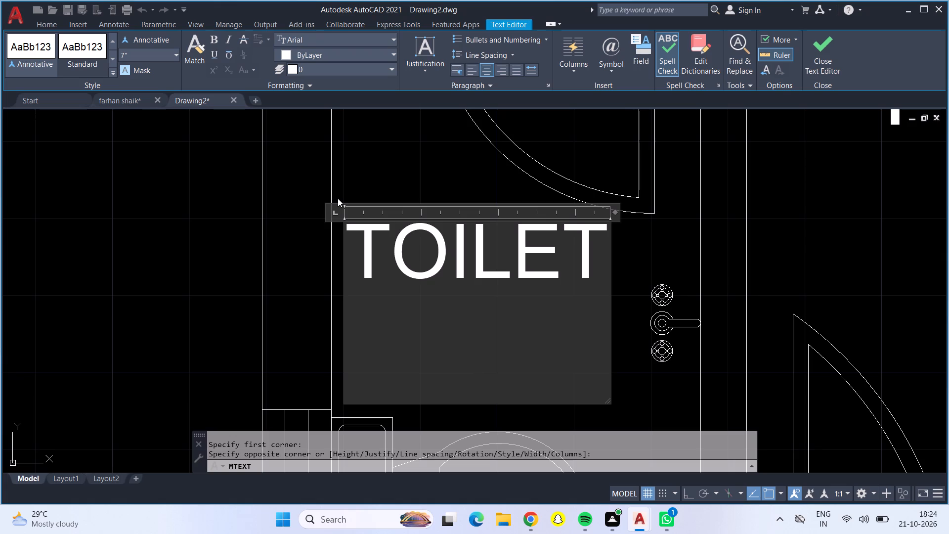
Add 4'0" X 6'0" as the label's second line and widen the text box so it fits on one line.
type("4'")
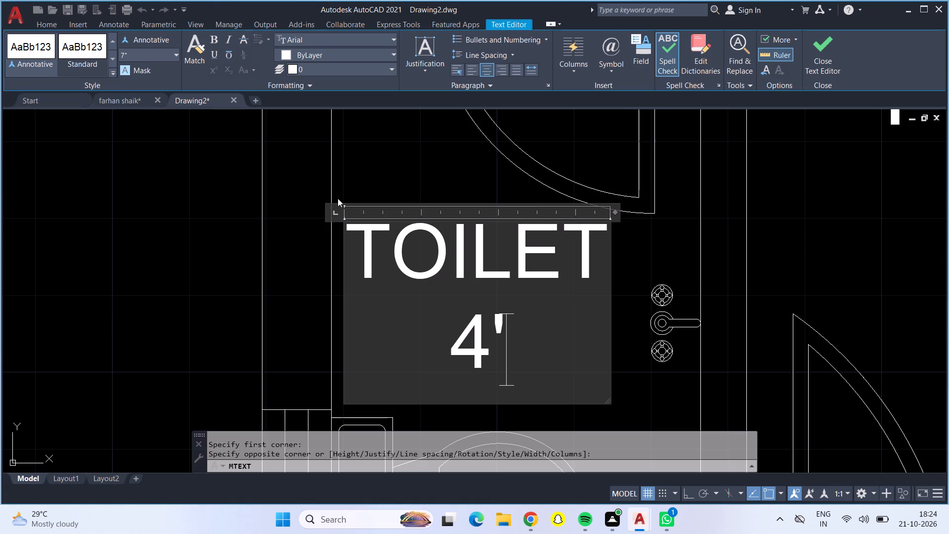
type("0\" X 6'")
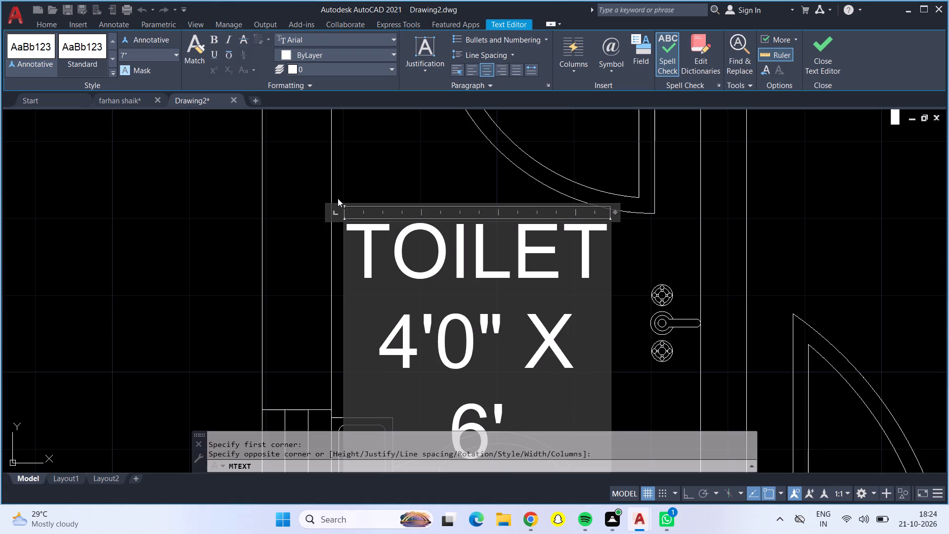
key("0")
key("shift+quotedbl")
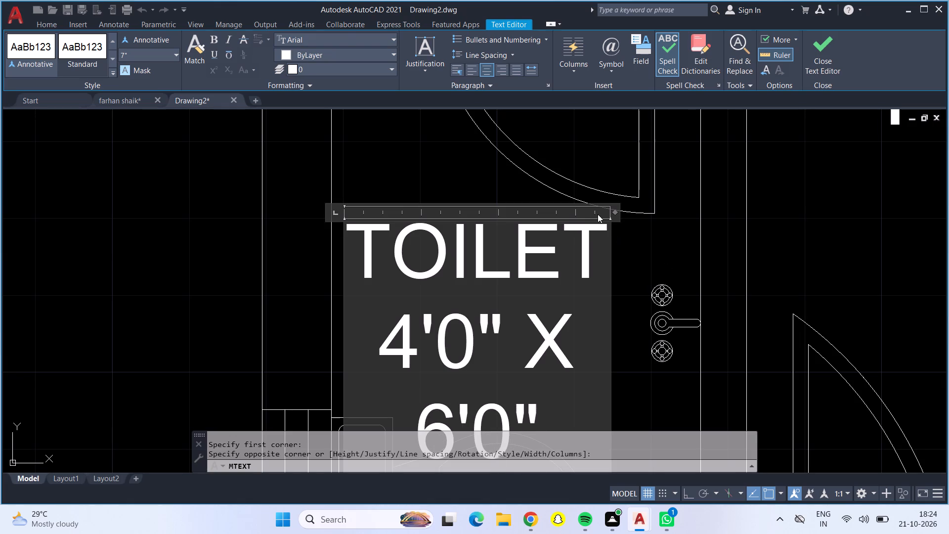
left_click_drag(612, 214, 740, 214)
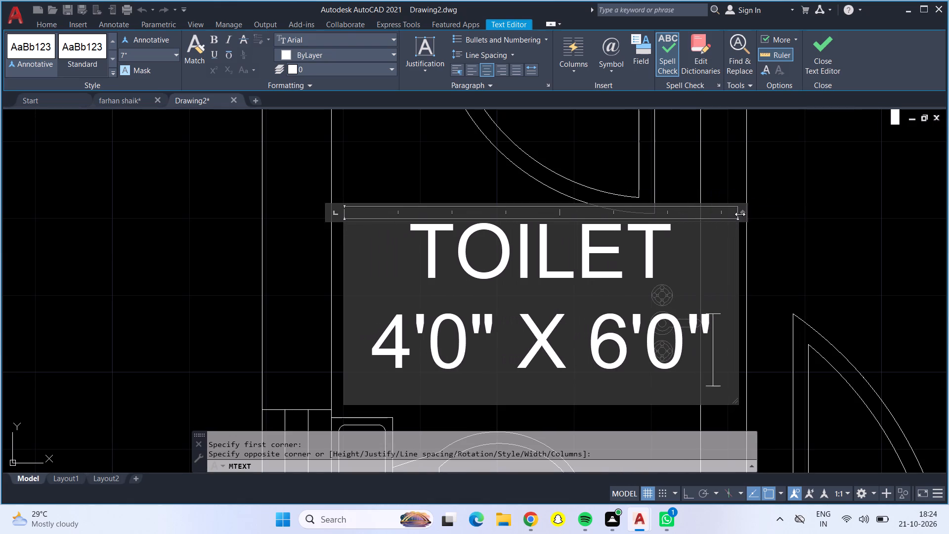
left_click(414, 154)
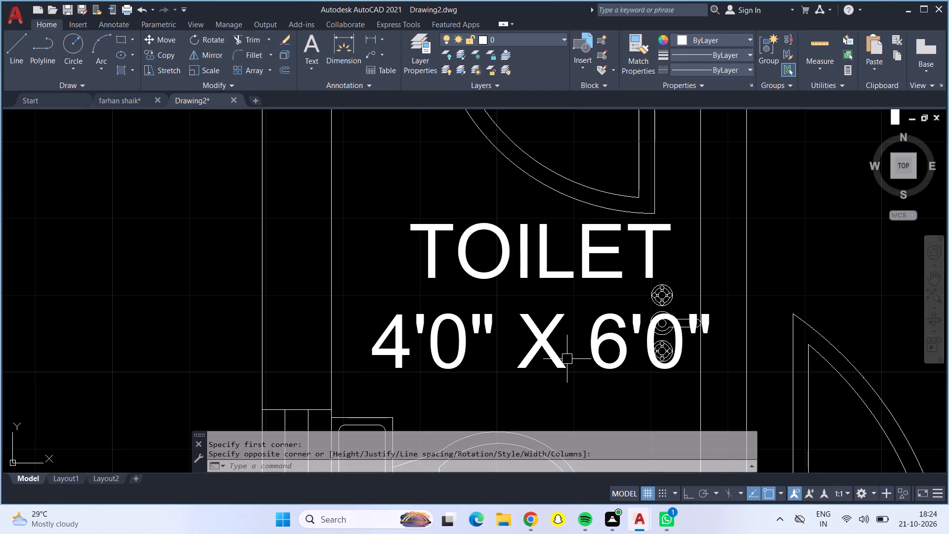
Move the TOILET 4'0" X 6'0" label slightly southwest, between the toilet door and the WC.
left_click(544, 337)
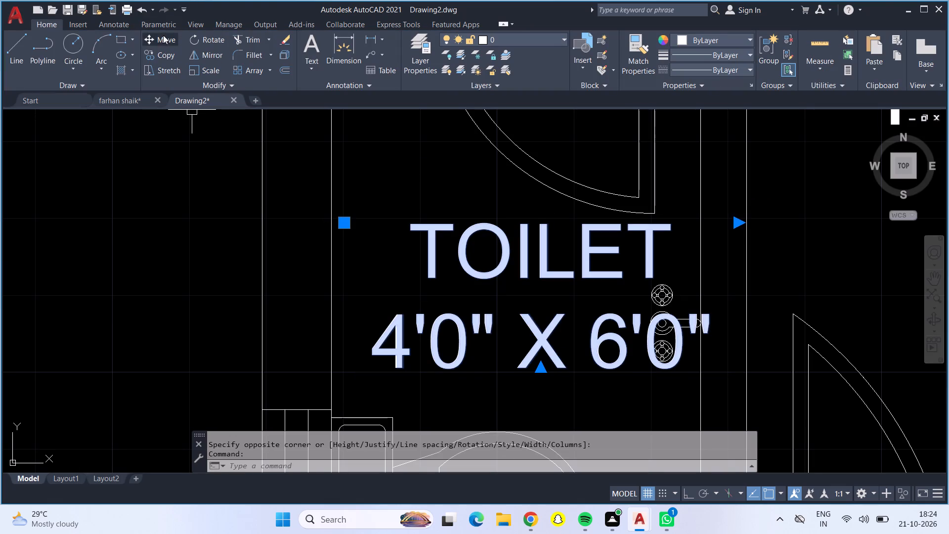
left_click(163, 33)
left_click(489, 303)
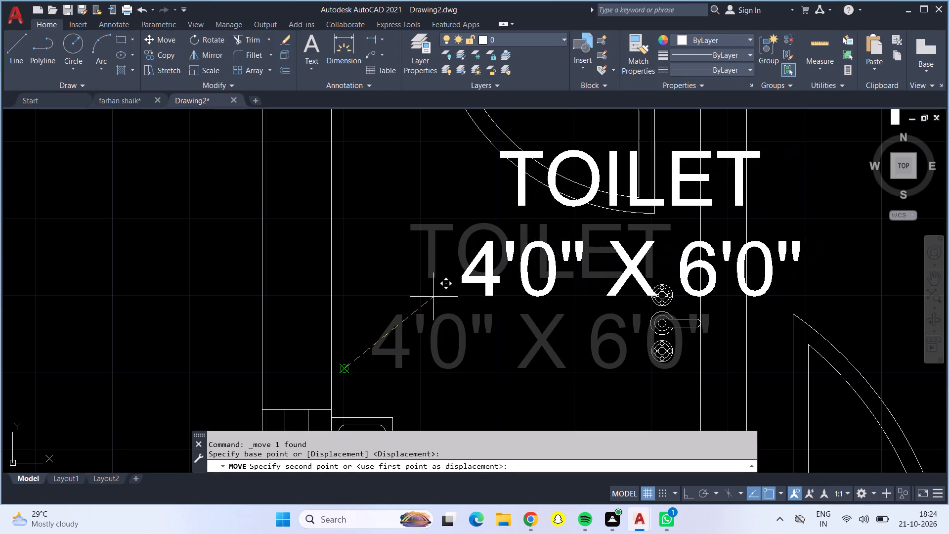
left_click(309, 397)
scroll(343, 374, "down", 4)
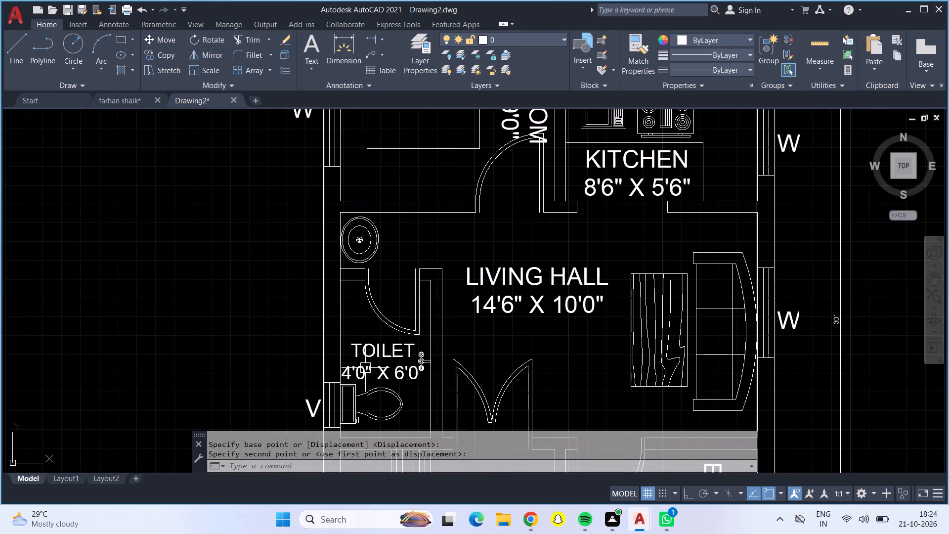
Examine the labelled floor plan, from the parking and south bedroom up to the kitchen, north bedroom and attached toilet.
scroll(482, 342, "down", 1)
middle_click_drag(482, 342, 484, 289)
middle_click_drag(483, 272, 482, 230)
middle_click_drag(489, 180, 490, 176)
middle_click_drag(492, 168, 493, 163)
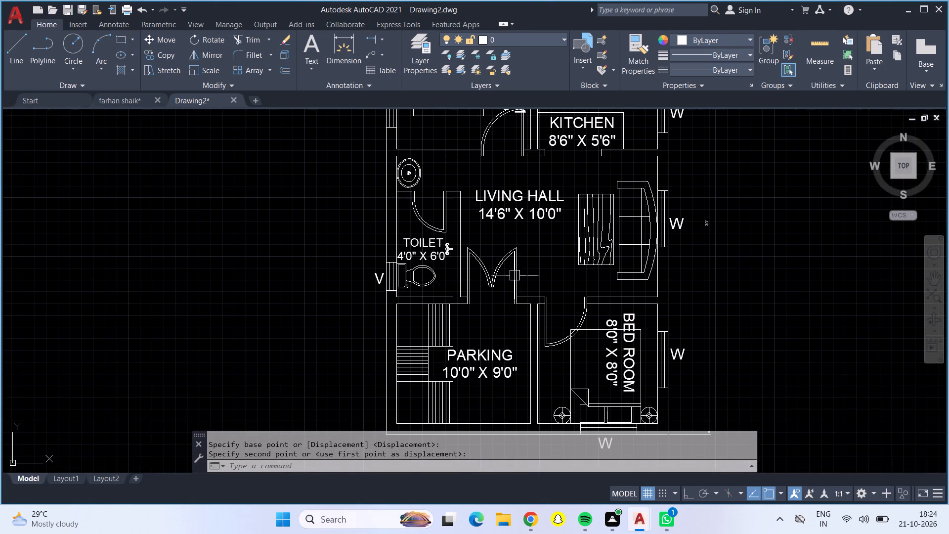
middle_click_drag(496, 314, 469, 259)
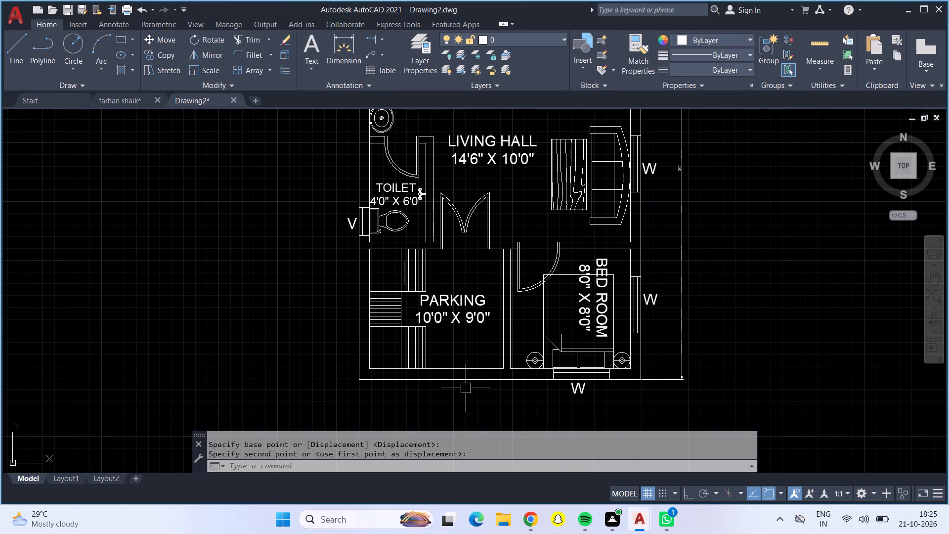
middle_click_drag(497, 398, 496, 406)
middle_click_drag(522, 414, 519, 412)
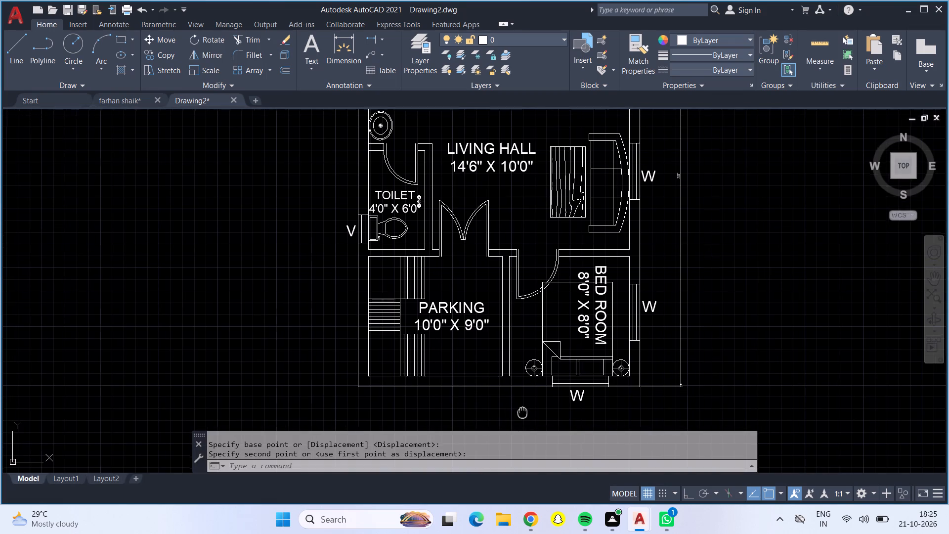
middle_click_drag(519, 412, 465, 417)
scroll(464, 404, "down", 2)
scroll(462, 330, "up", 3)
scroll(462, 331, "down", 1)
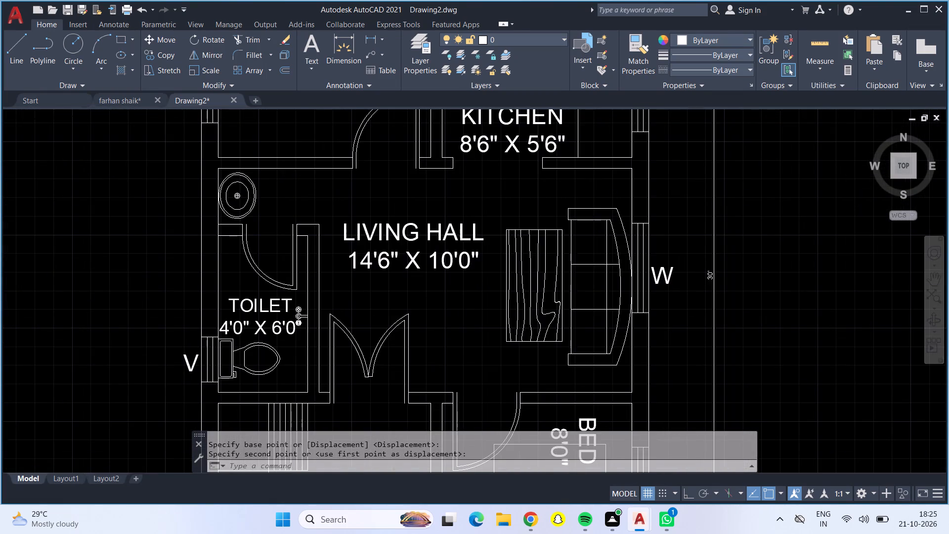
middle_click_drag(462, 332, 537, 330)
scroll(552, 340, "up", 1)
middle_click_drag(552, 340, 557, 395)
scroll(549, 348, "down", 1)
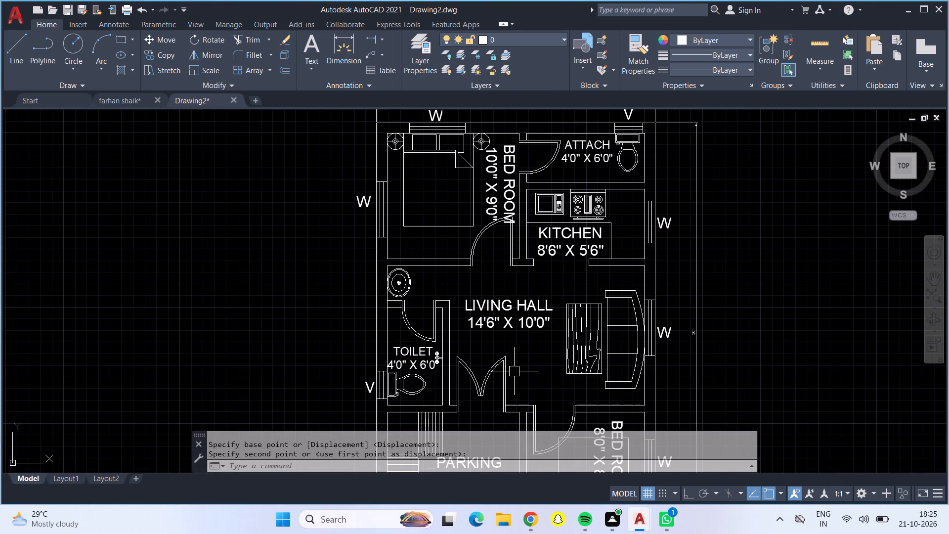
Outline a 4' wide opening across the parking's south wall with lines, starting 1' west of the inner southeast corner.
middle_click_drag(546, 386, 533, 178)
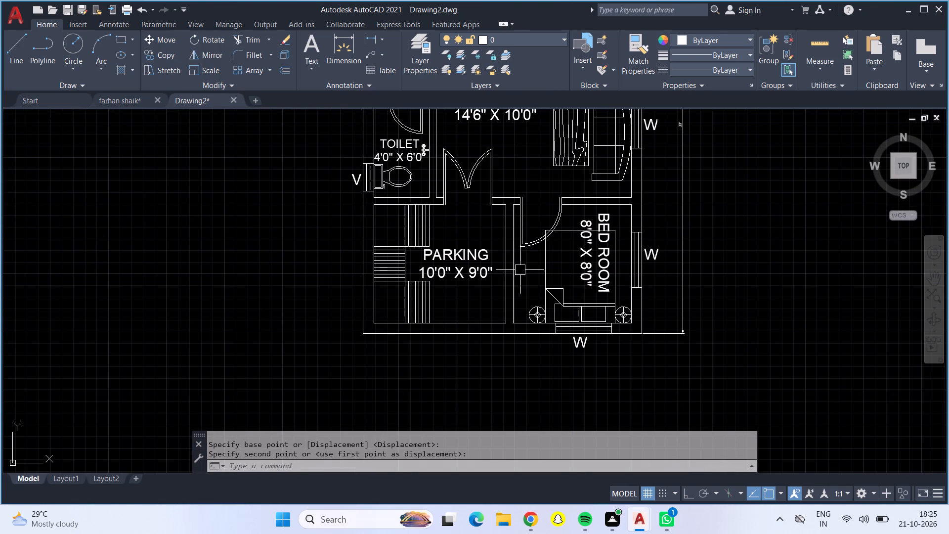
left_click(12, 62)
scroll(511, 326, "up", 2)
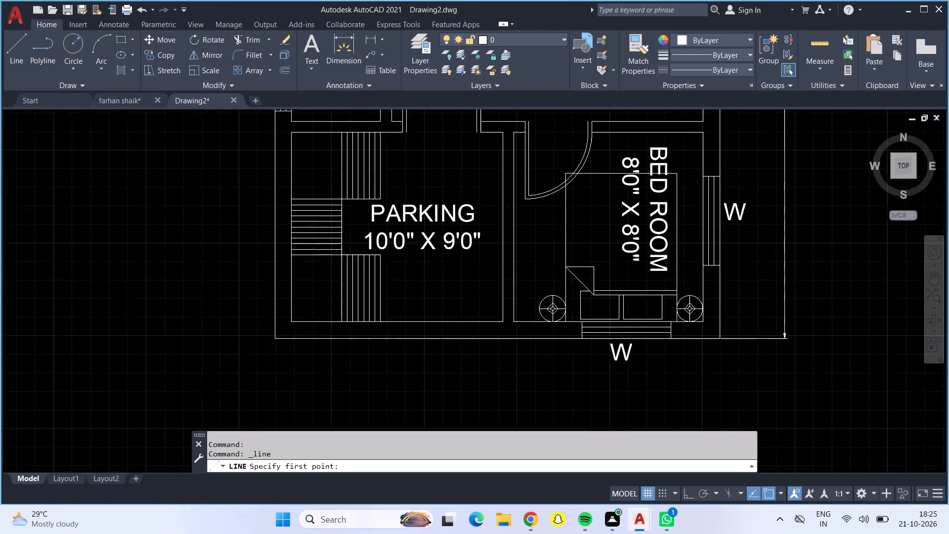
scroll(507, 326, "up", 2)
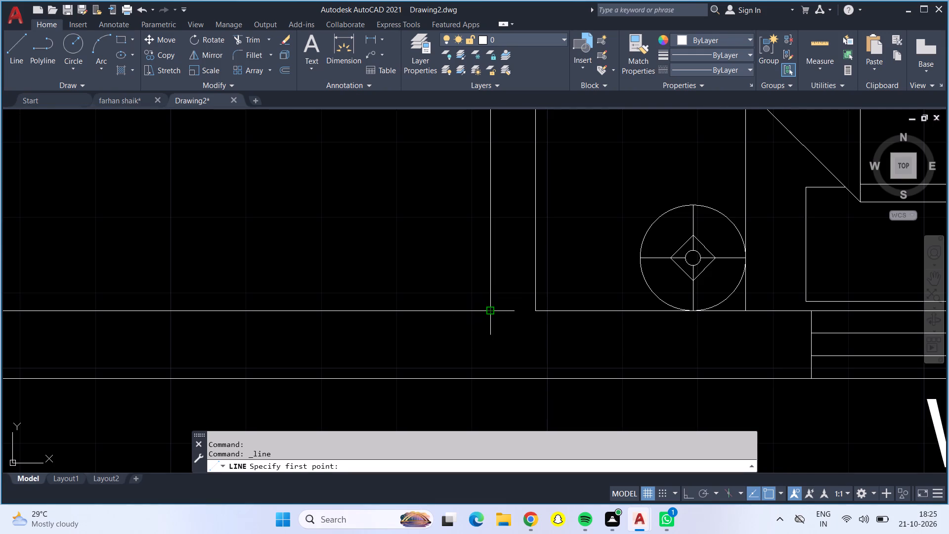
left_click(488, 310)
type("1'")
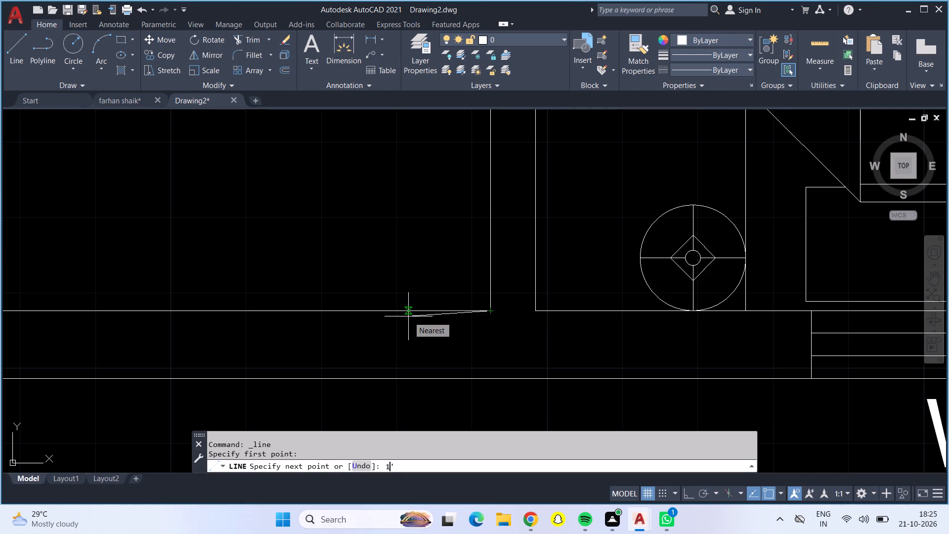
key("Return")
left_click(402, 378)
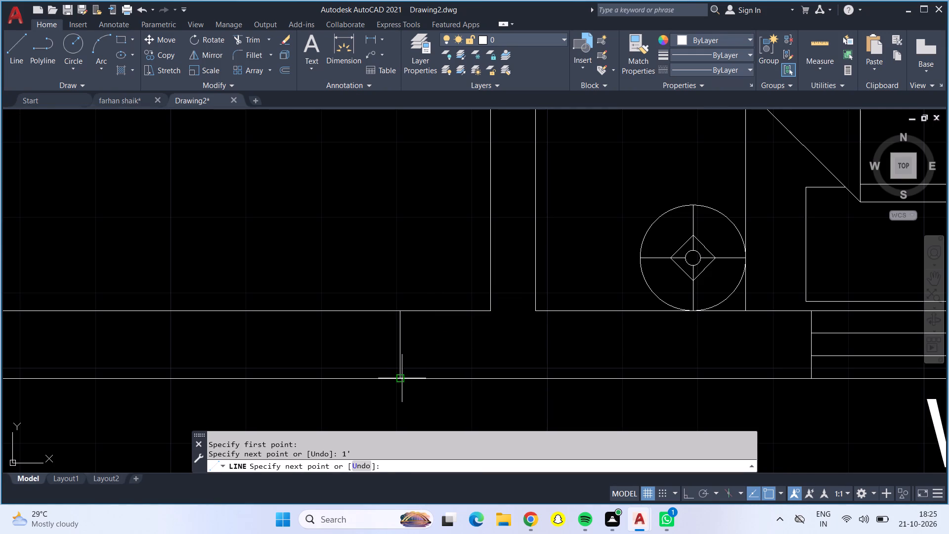
scroll(247, 382, "down", 2)
middle_click_drag(247, 382, 402, 383)
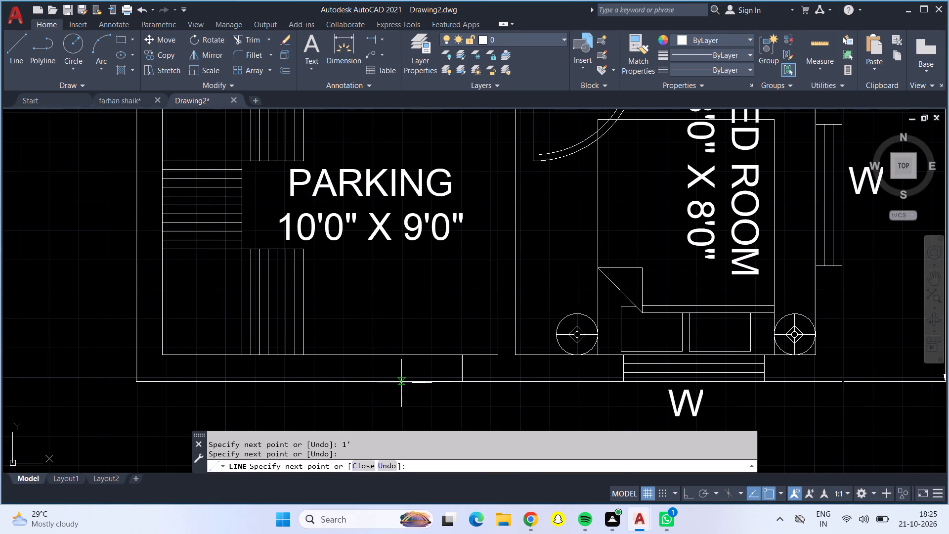
type("4'")
key("Return")
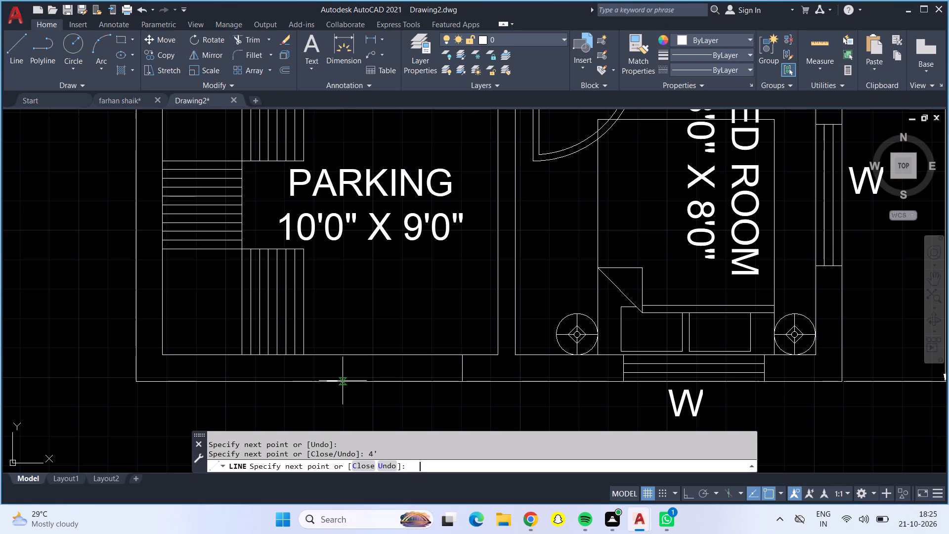
left_click(322, 356)
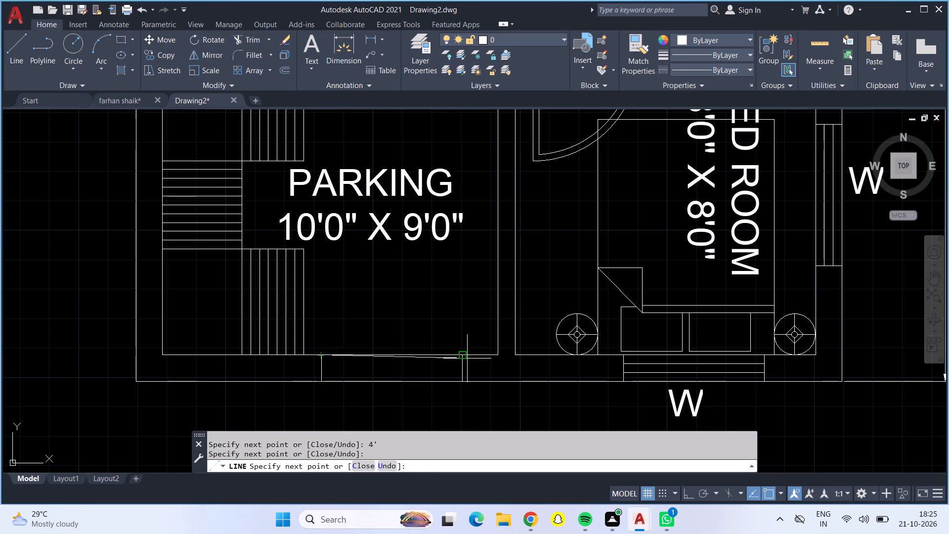
left_click(464, 354)
key("Escape")
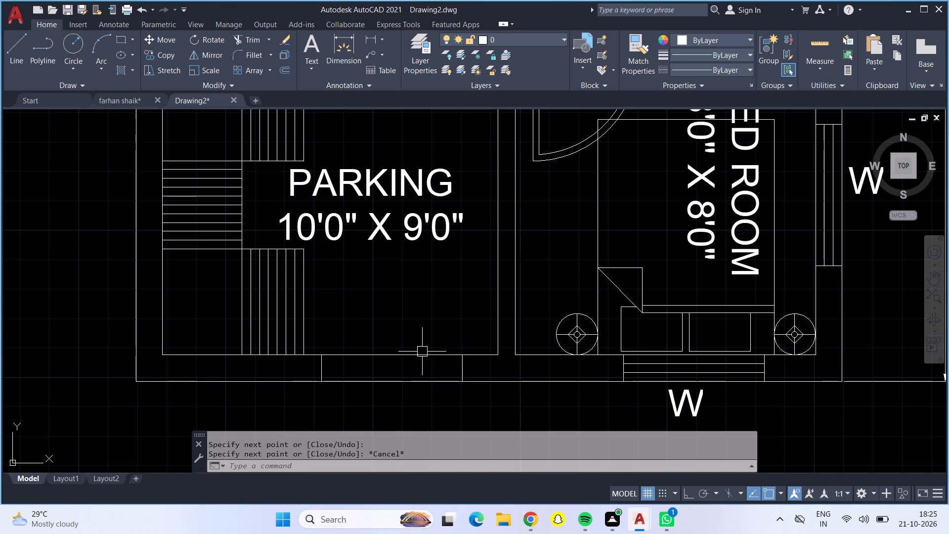
Trim the inner and outer south wall lines between the two jambs of the parking opening.
left_click(241, 40)
left_click_drag(358, 323, 390, 393)
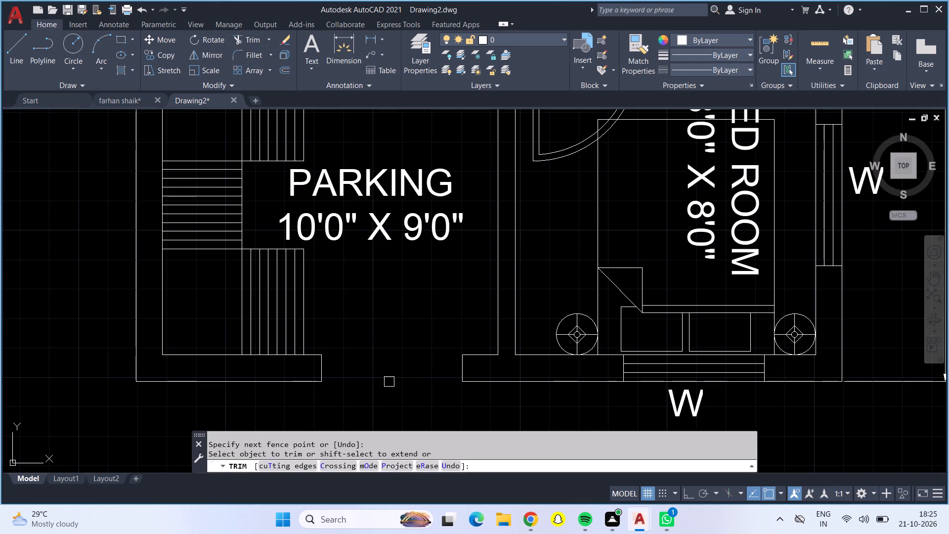
key("Escape")
Draw two crossing diagonal lines between opposite corners of the parking opening to mark the gate.
left_click(15, 59)
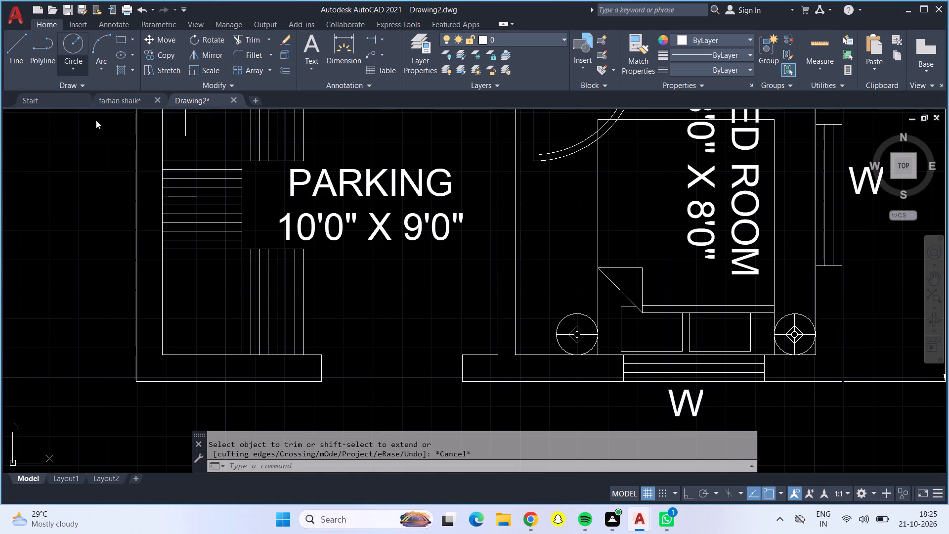
left_click(319, 359)
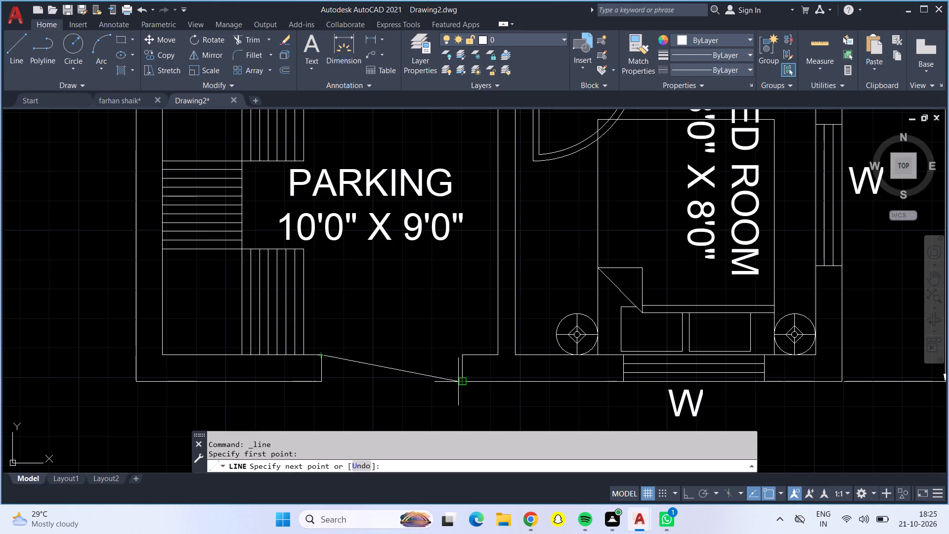
left_click(463, 381)
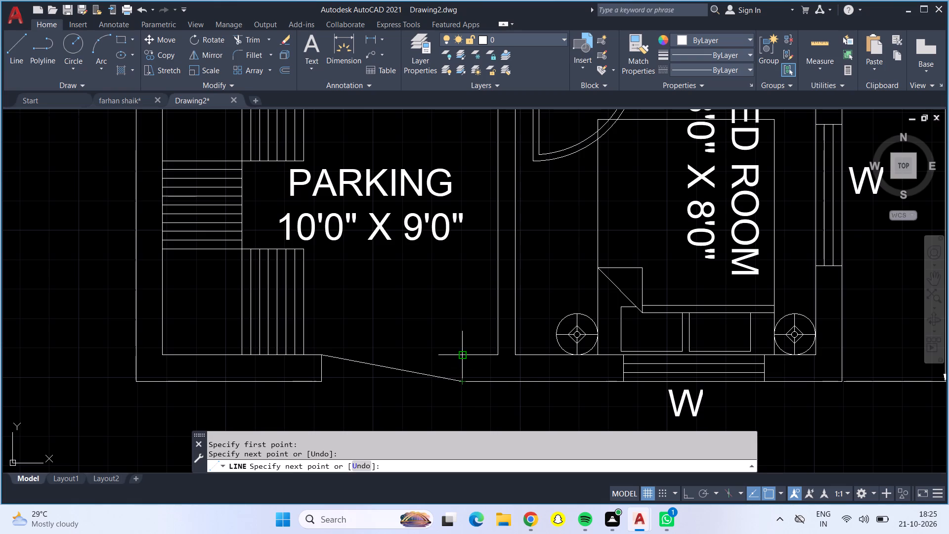
left_click(461, 353)
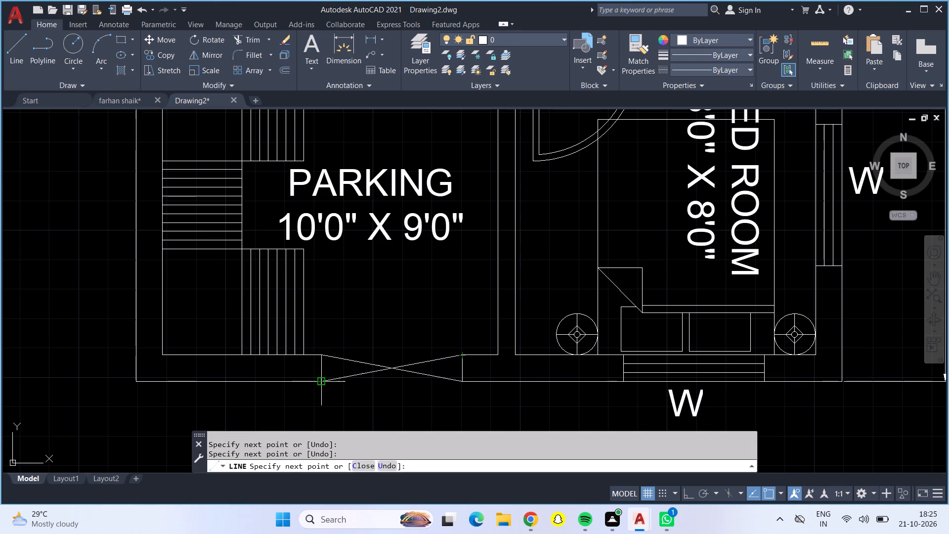
left_click(323, 382)
key("Escape")
Add the multiline text GATE at the crossed parking opening, centred with a 9" text height.
scroll(364, 380, "up", 1)
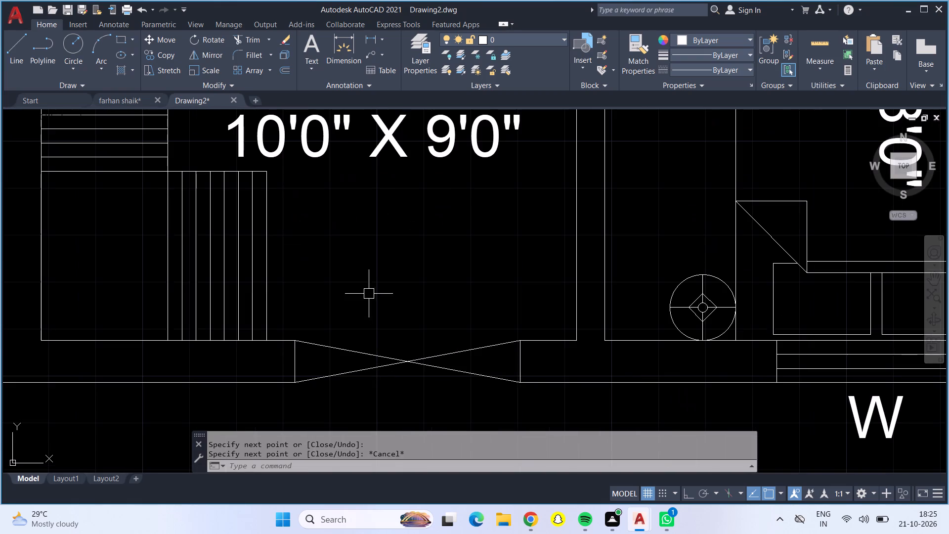
left_click(305, 51)
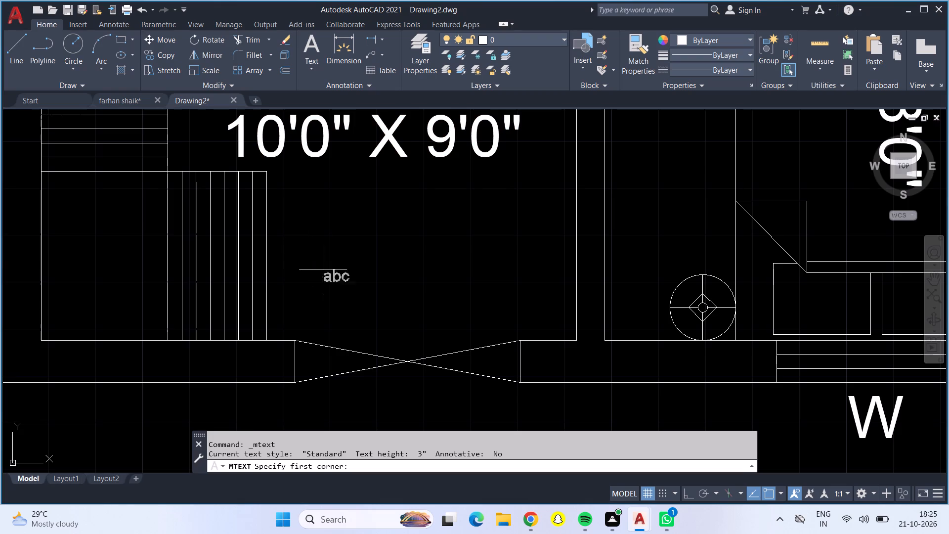
left_click(364, 322)
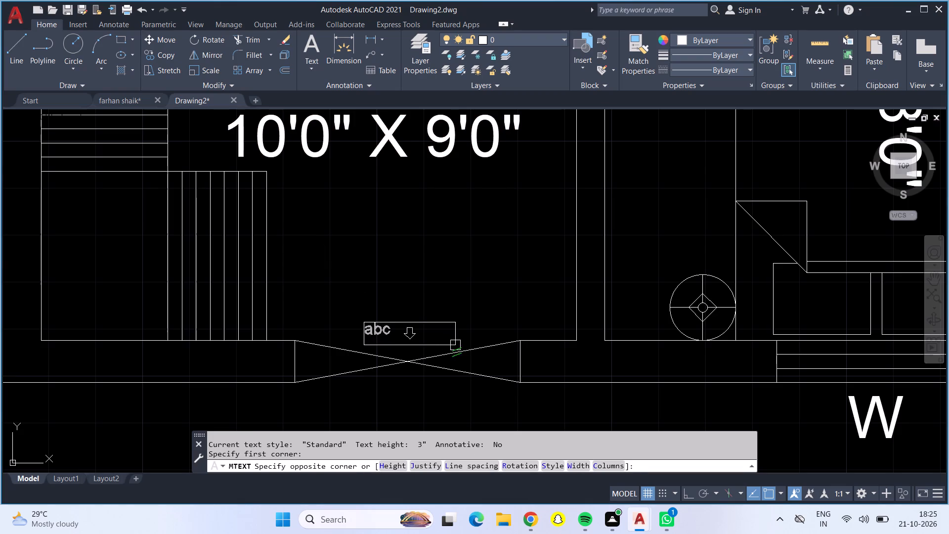
left_click(456, 348)
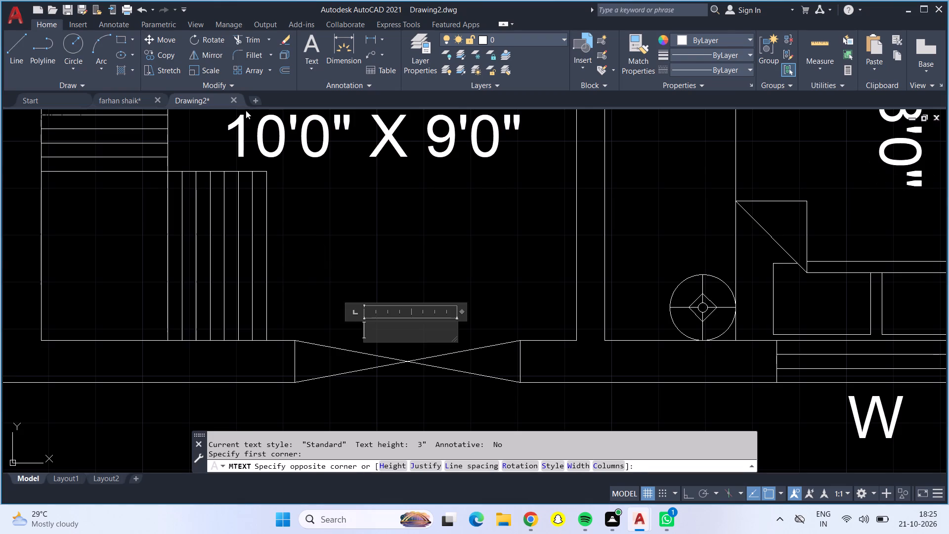
left_click(179, 52)
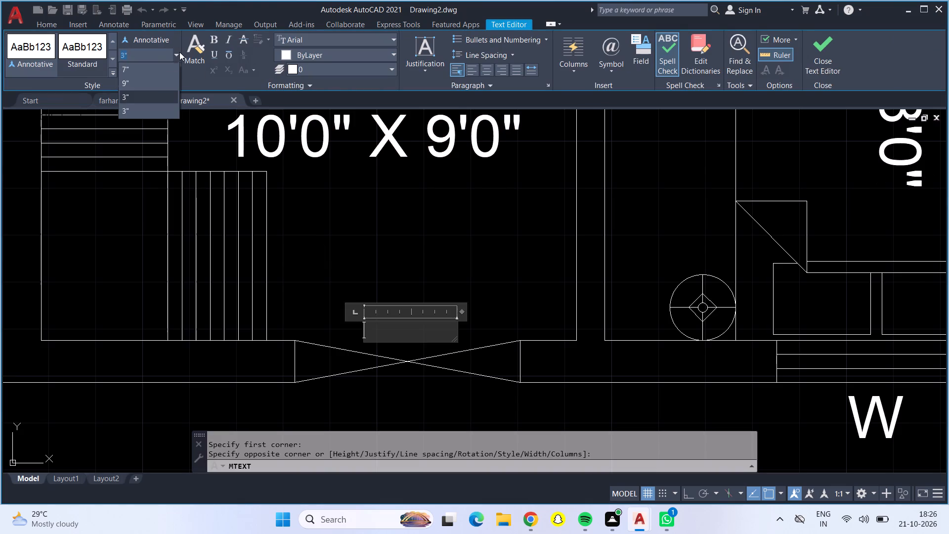
left_click(153, 81)
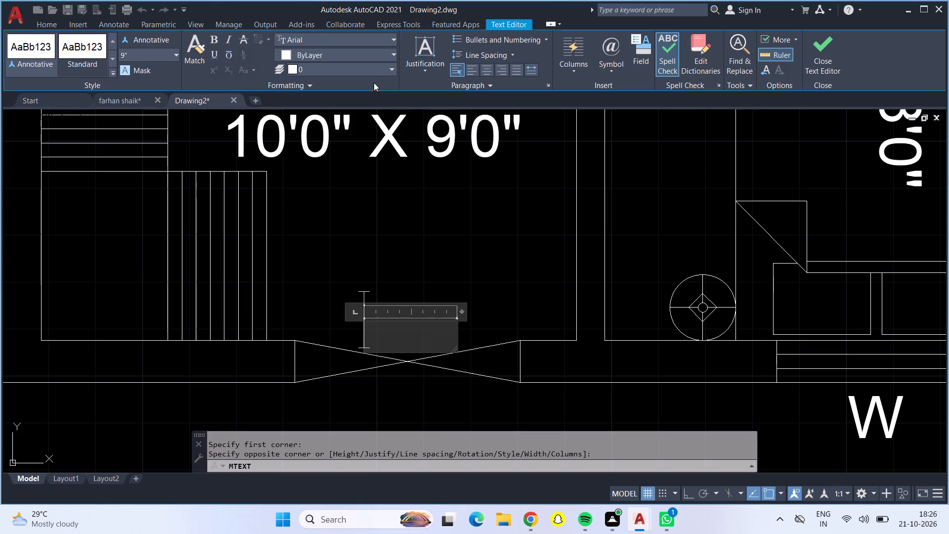
left_click(484, 73)
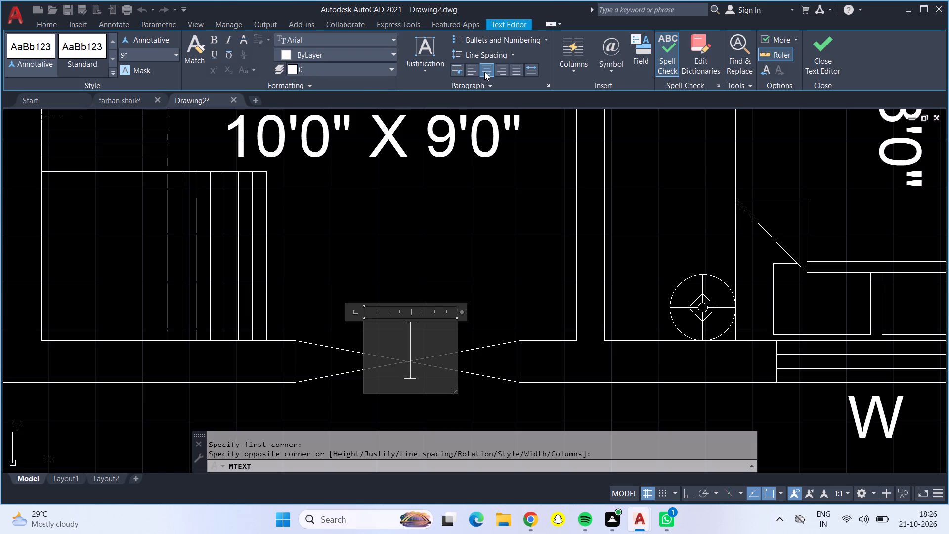
type("GA")
left_click(409, 380, "shift")
type("GA")
type("TE")
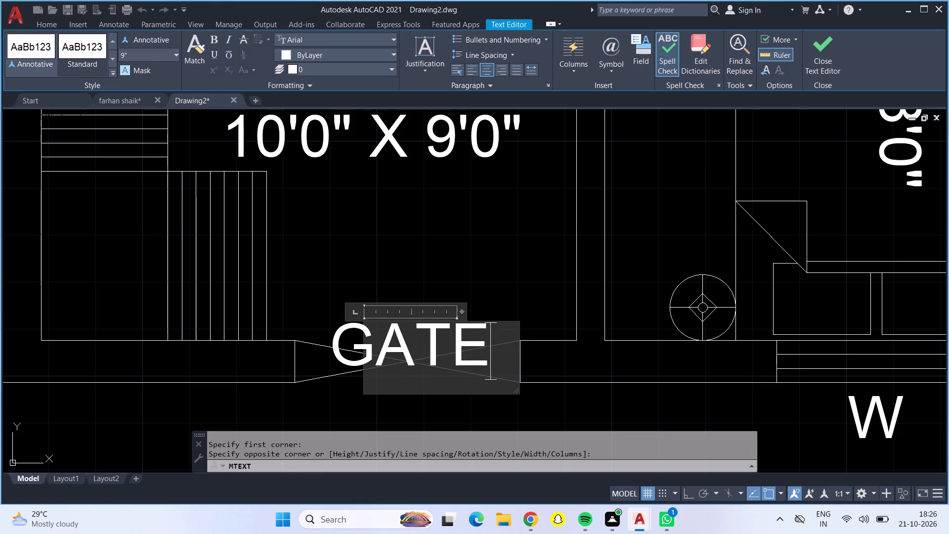
left_click(407, 208)
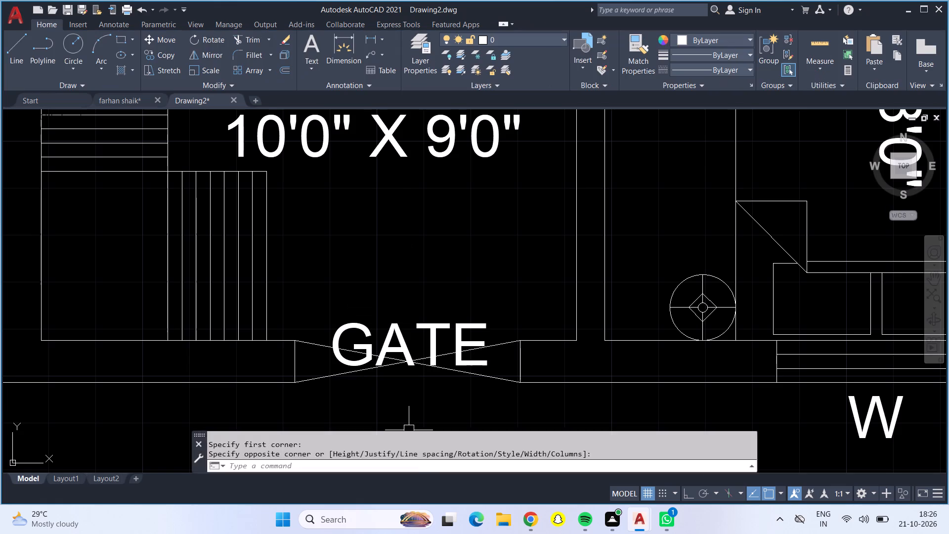
Move the GATE label slightly north, clear of the crossed lines and inside the parking.
left_click(406, 341)
left_click(149, 36)
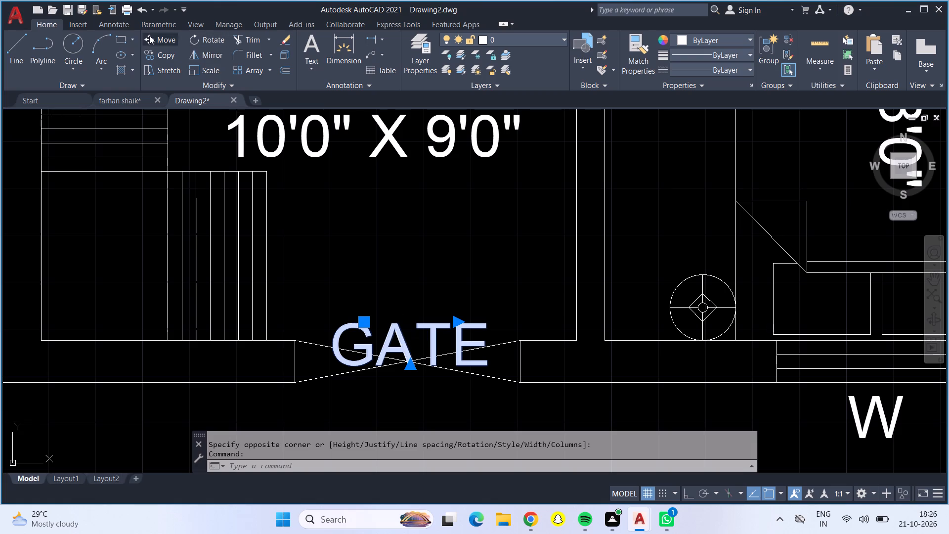
left_click(400, 322)
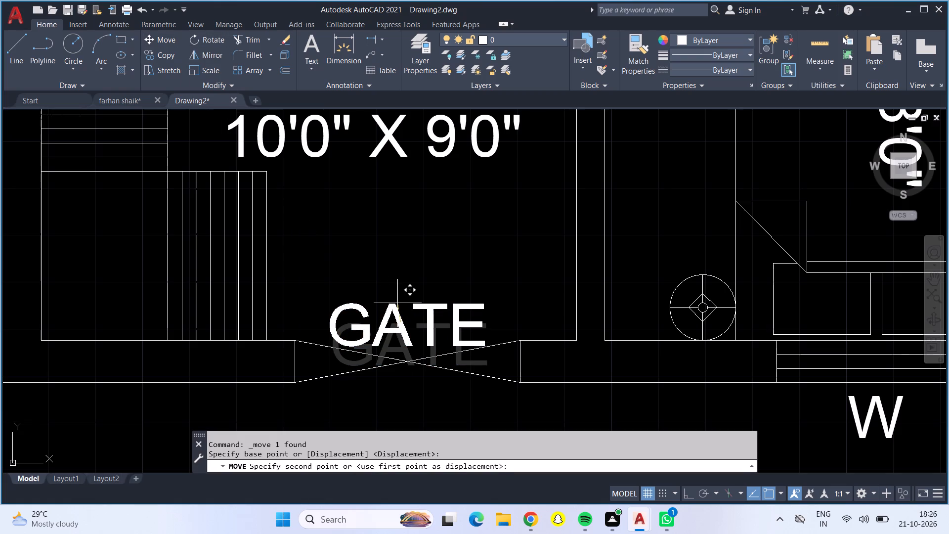
left_click(397, 292)
Move the W label of the north bedroom's west window slightly southeast, closer to the window.
scroll(400, 301, "down", 4)
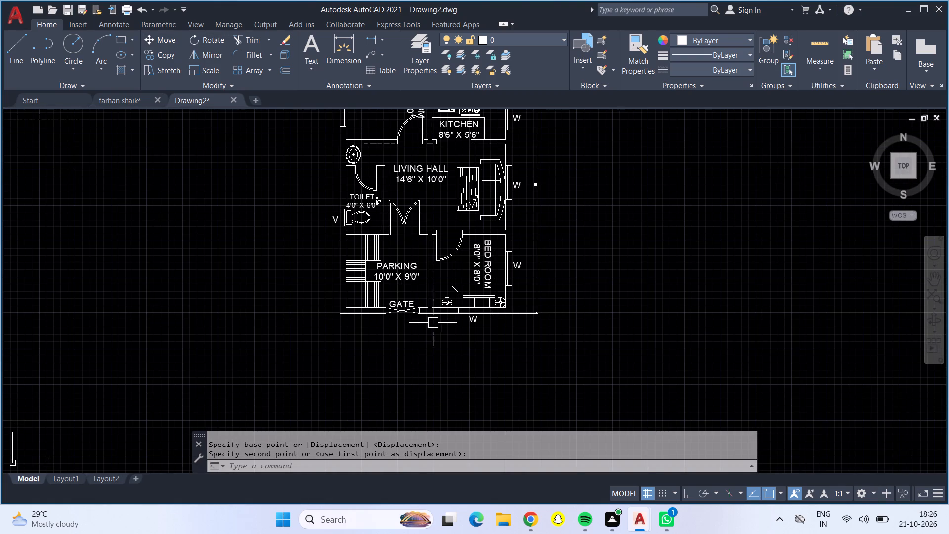
middle_click_drag(422, 358, 418, 385)
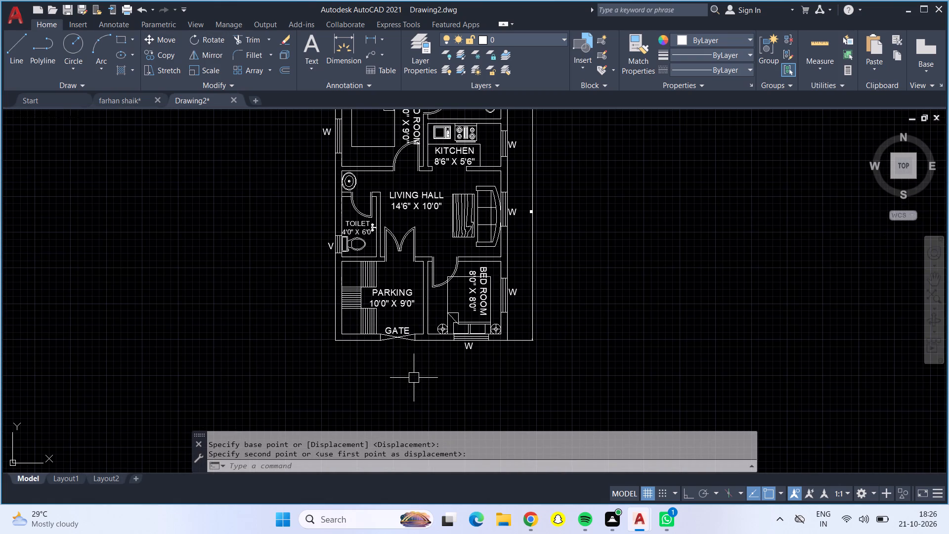
middle_click_drag(413, 376, 422, 430)
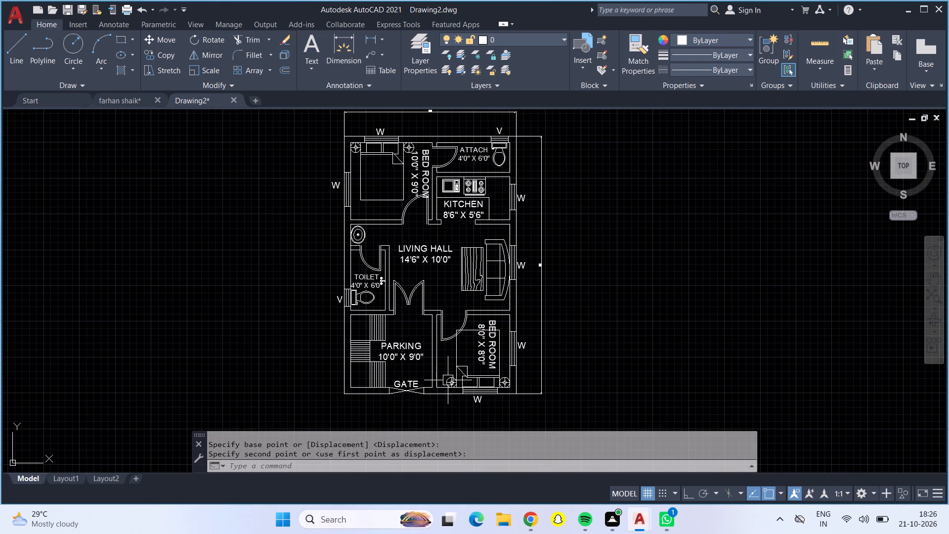
middle_click_drag(565, 275, 562, 293)
scroll(331, 181, "up", 4)
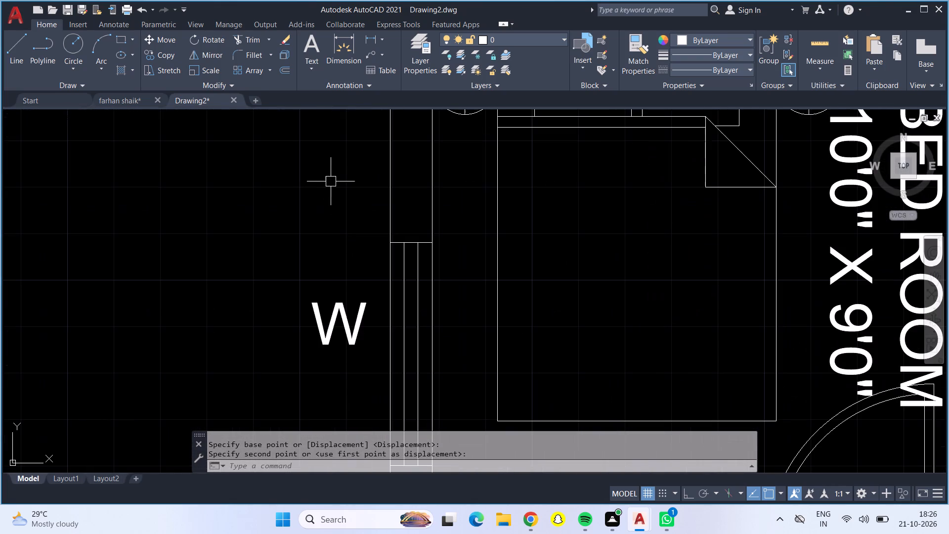
left_click(349, 318)
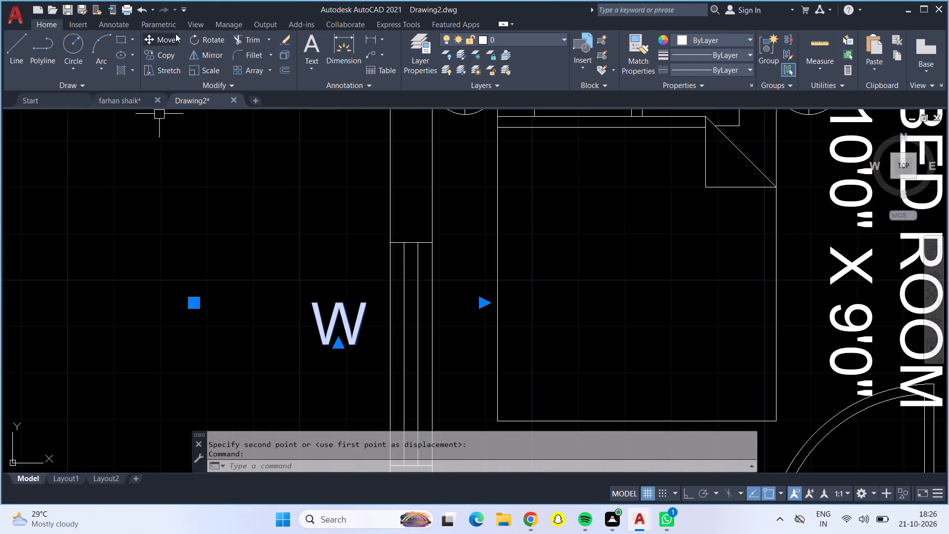
left_click(155, 40)
left_click(342, 319)
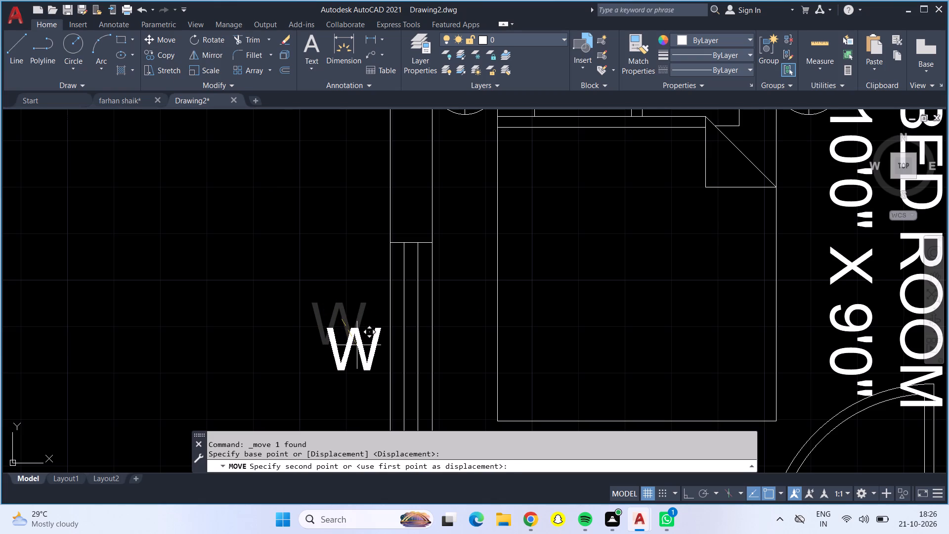
left_click(357, 345)
scroll(351, 344, "down", 2)
middle_click_drag(317, 355, 333, 188)
scroll(335, 309, "down", 1)
middle_click_drag(335, 312, 340, 210)
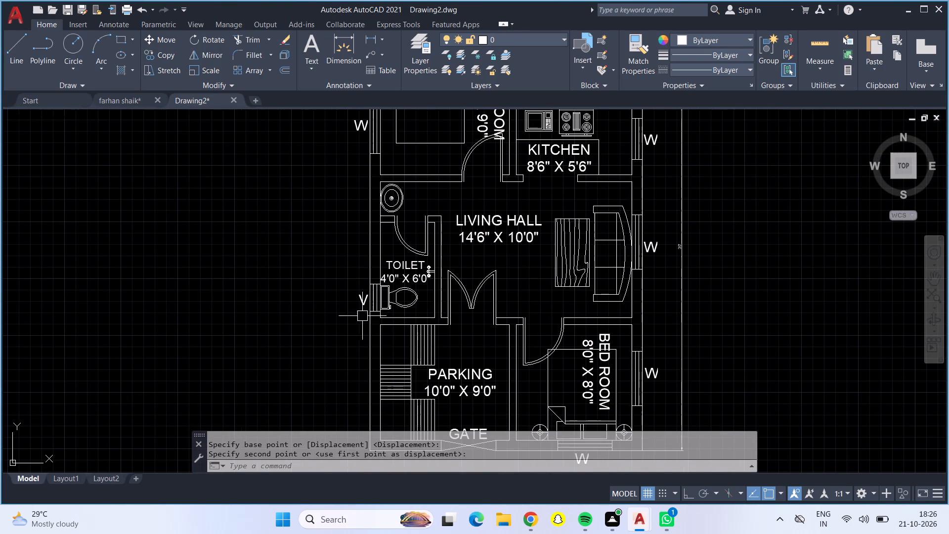
Copy the north bedroom's west window into the parking's west wall, beside the horizontal stair treads.
middle_click_drag(351, 366, 343, 264)
scroll(341, 298, "up", 2)
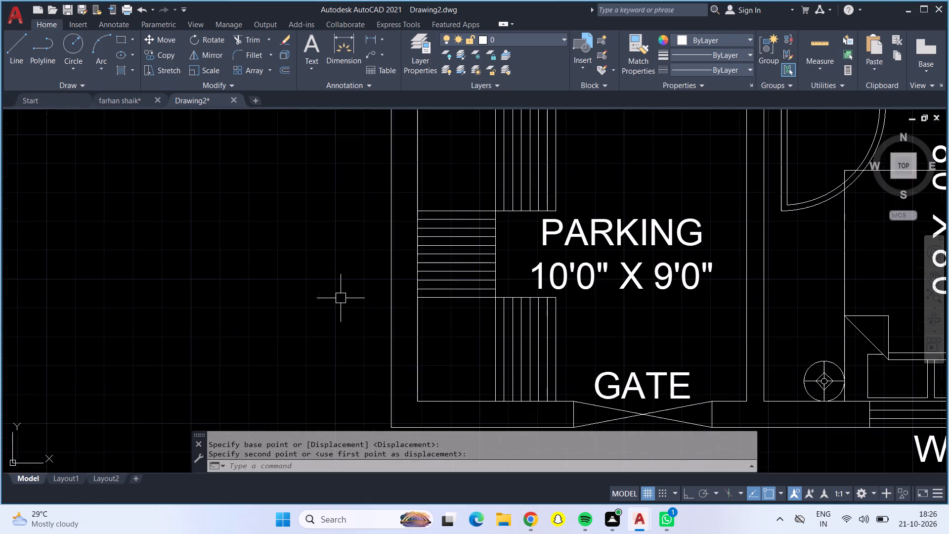
scroll(390, 271, "down", 1)
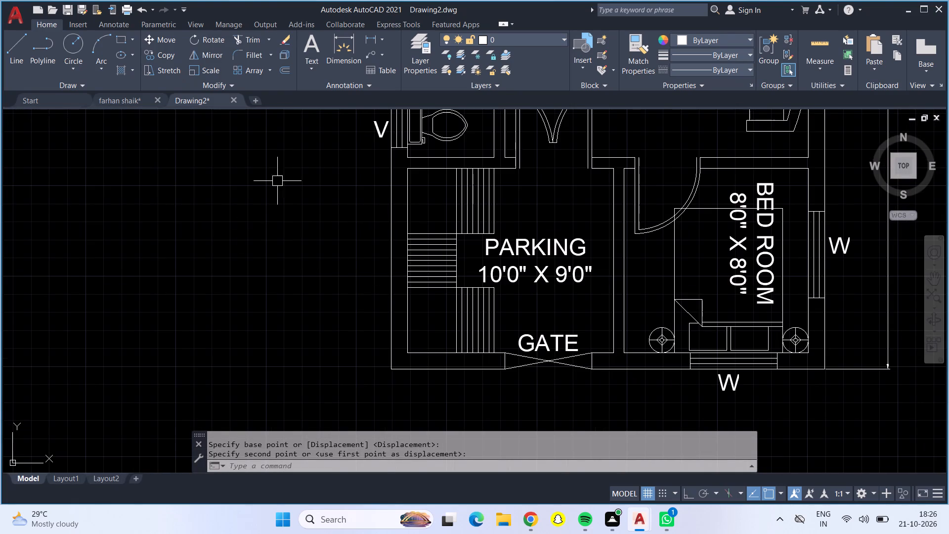
scroll(282, 183, "down", 1)
middle_click_drag(282, 183, 314, 385)
scroll(382, 145, "up", 2)
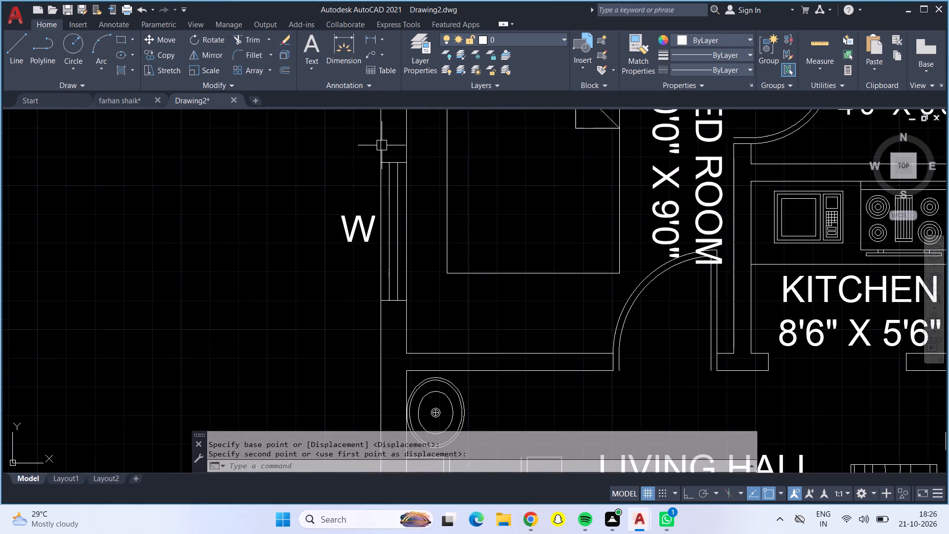
left_click(368, 148)
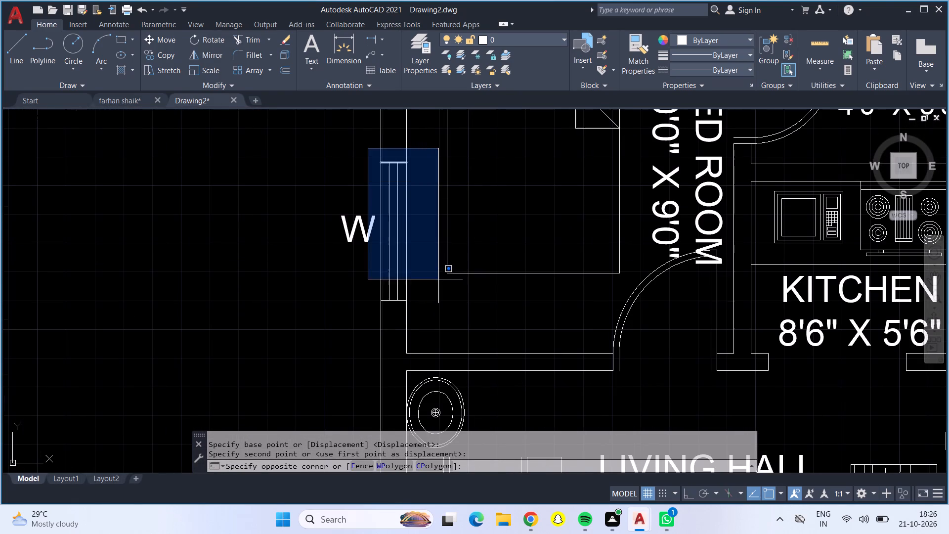
left_click(438, 313)
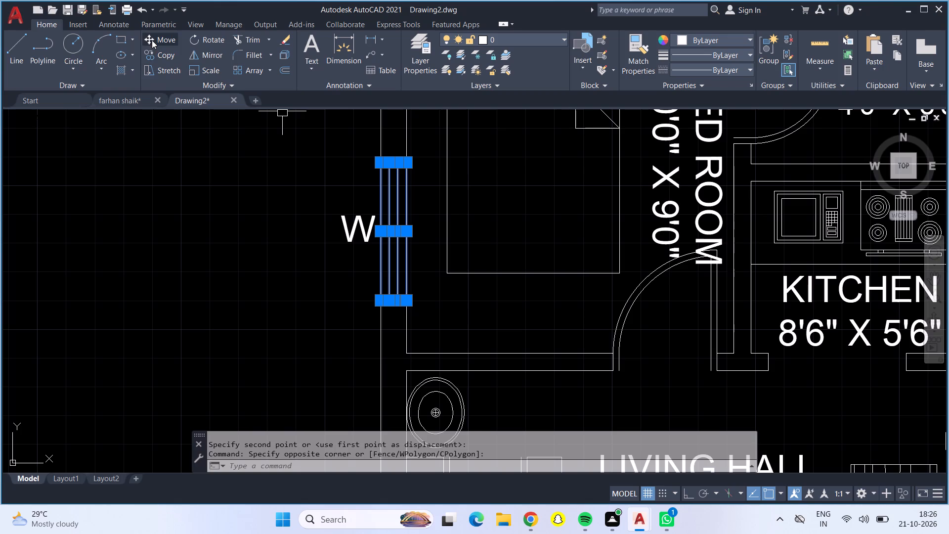
left_click(152, 53)
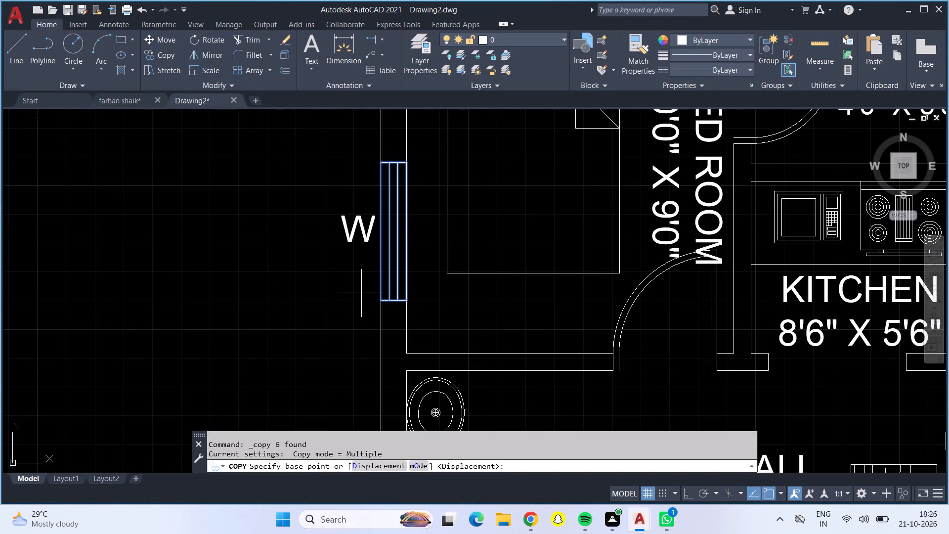
left_click(392, 236)
scroll(390, 330, "down", 2)
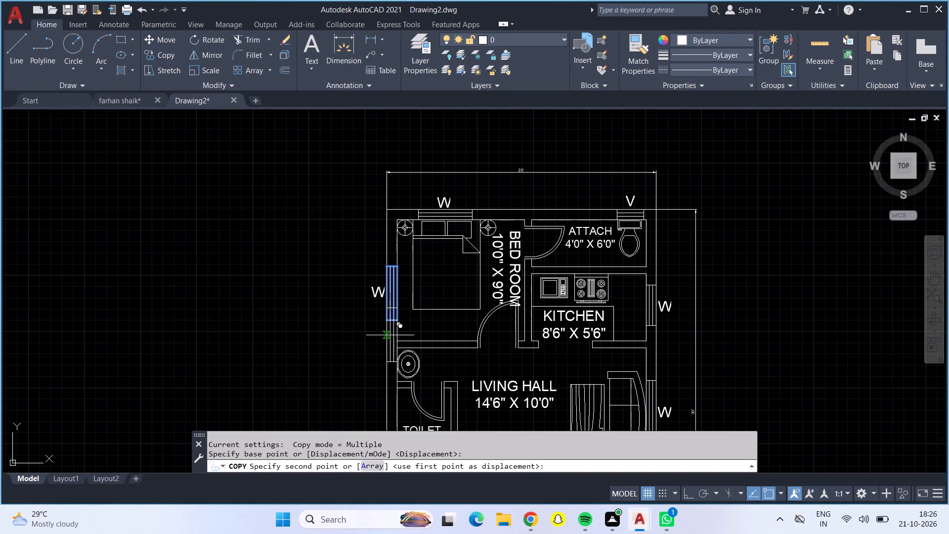
middle_click_drag(388, 335, 403, 158)
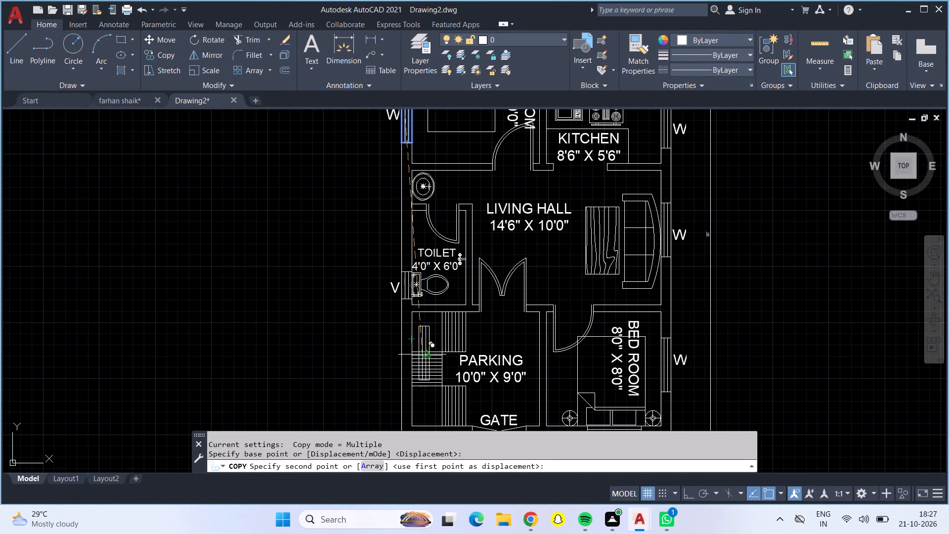
scroll(404, 382, "up", 1)
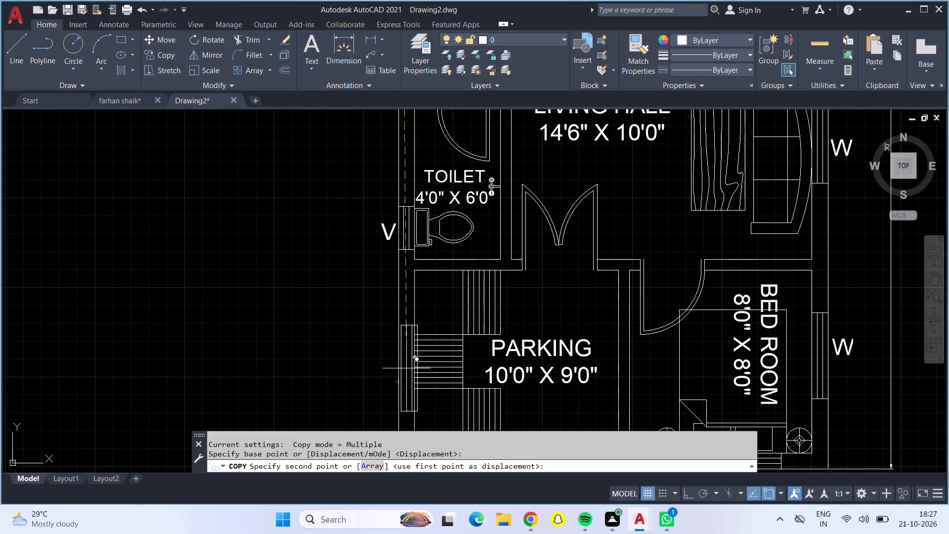
scroll(406, 368, "up", 1)
middle_click_drag(406, 368, 402, 314)
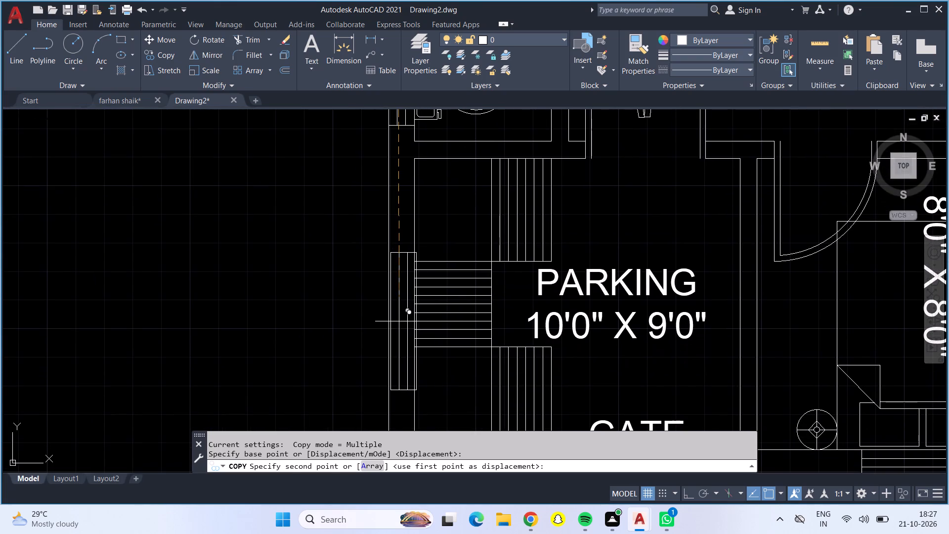
scroll(399, 321, "up", 2)
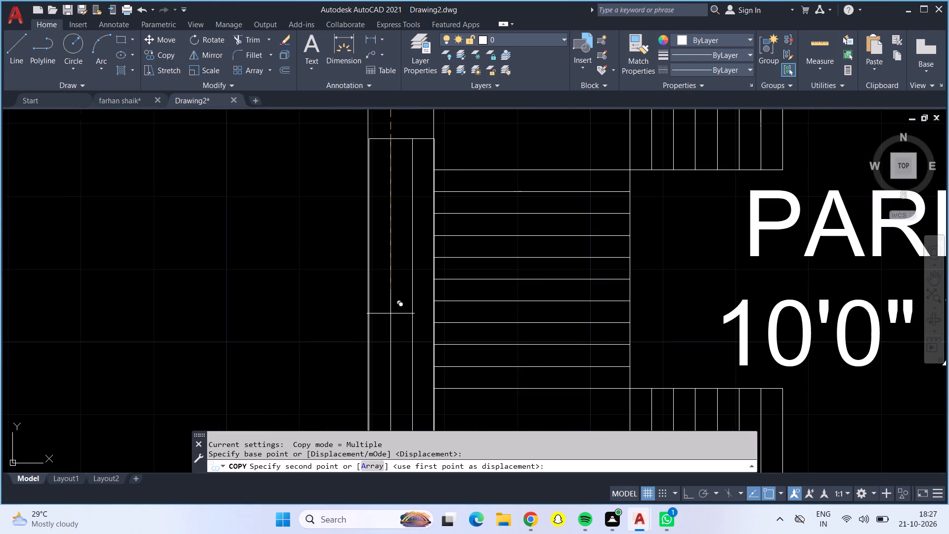
left_click(390, 313)
scroll(390, 313, "down", 3)
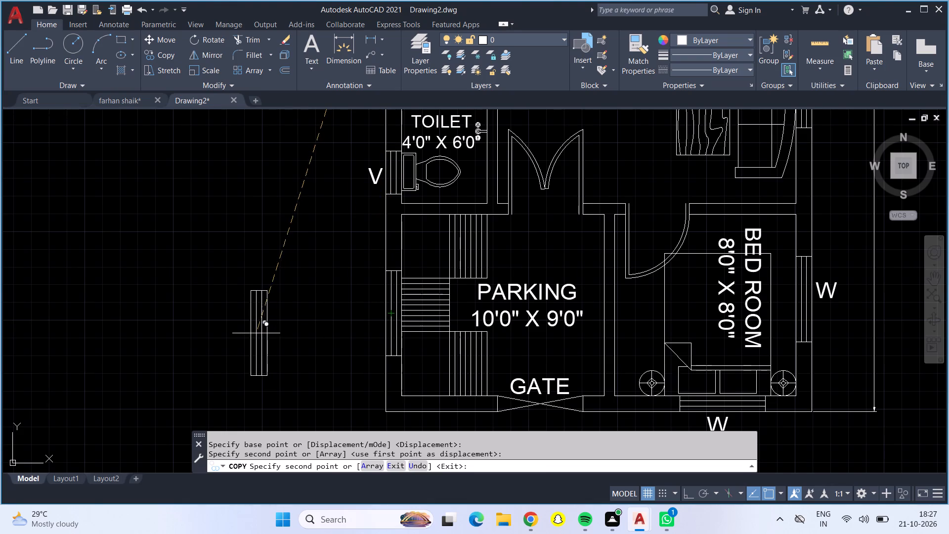
scroll(252, 334, "down", 1)
key("Escape")
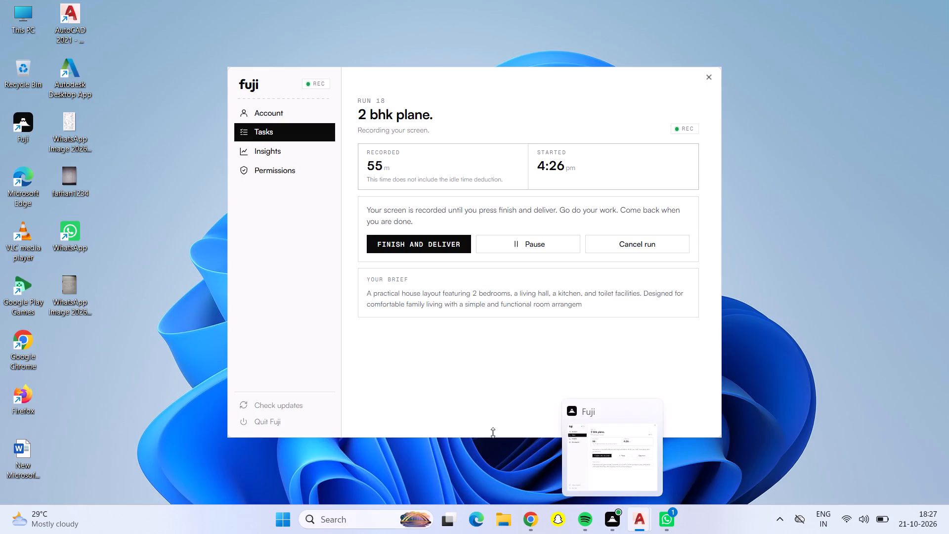
Dimension the full west side of the house from northwest to southwest outer corner, with the dimension line offset 3'.
scroll(431, 382, "down", 2)
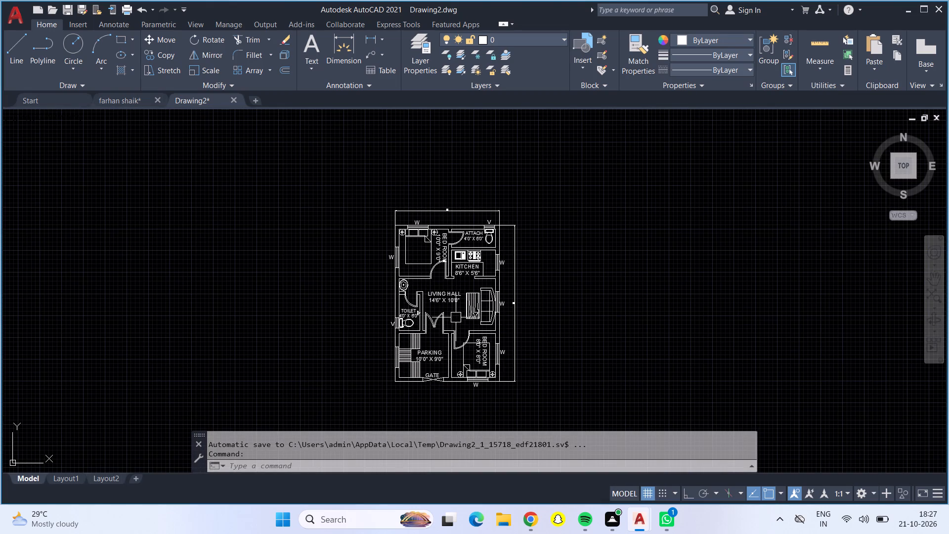
middle_click_drag(456, 320, 437, 326)
scroll(437, 326, "up", 1)
middle_click_drag(437, 326, 434, 313)
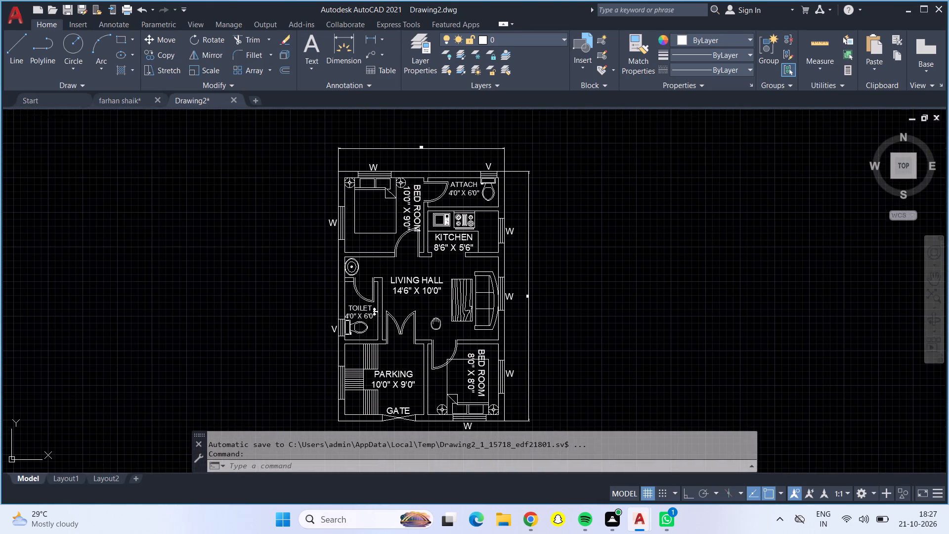
middle_click_drag(434, 313, 433, 297)
key("Escape")
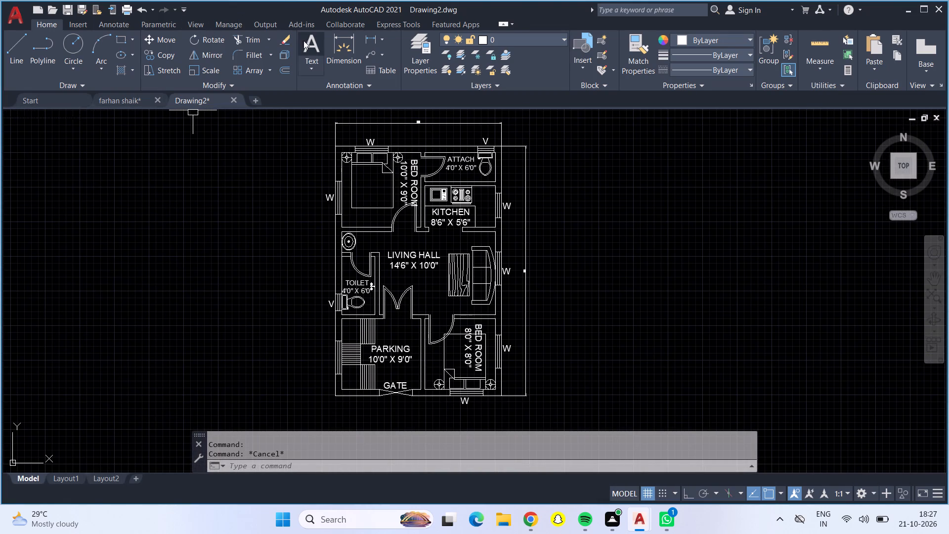
left_click(340, 37)
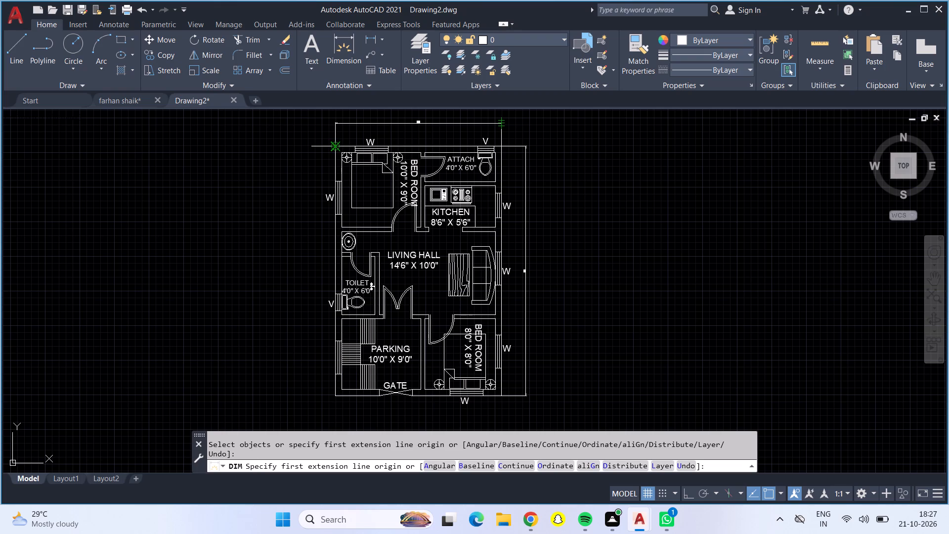
left_click(336, 148)
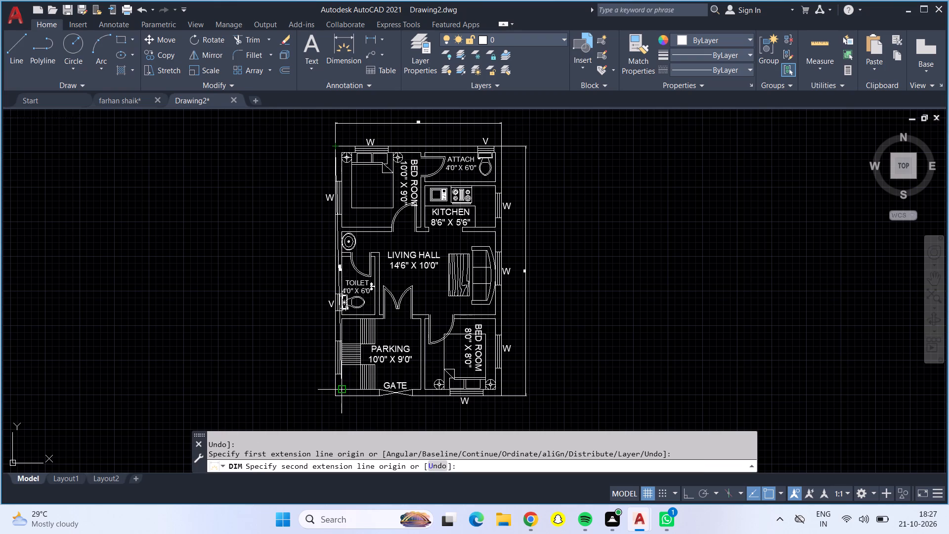
left_click(334, 398)
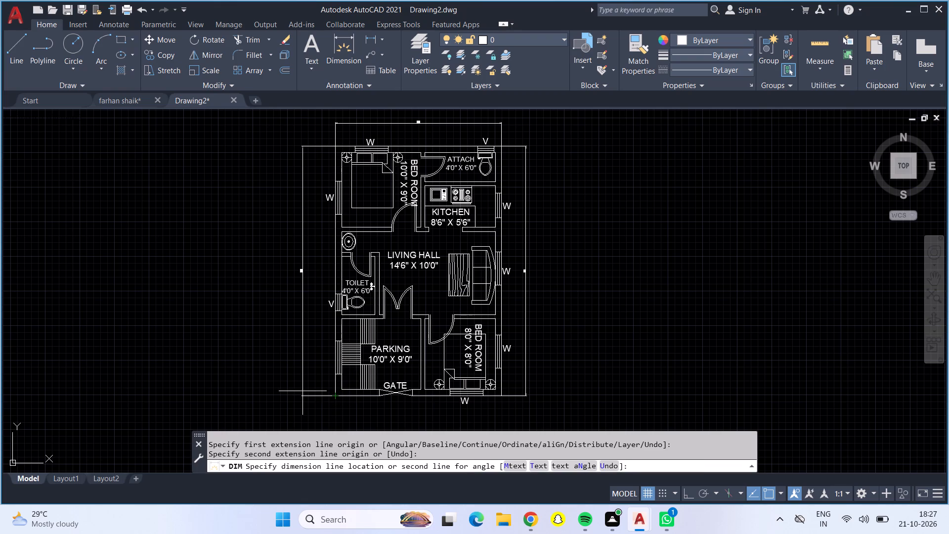
type("3'")
key("Return")
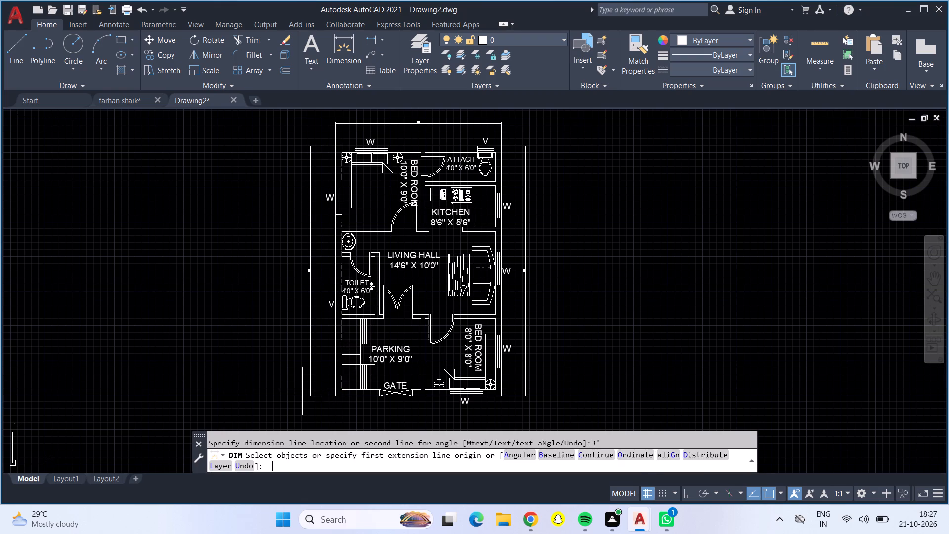
key("Escape")
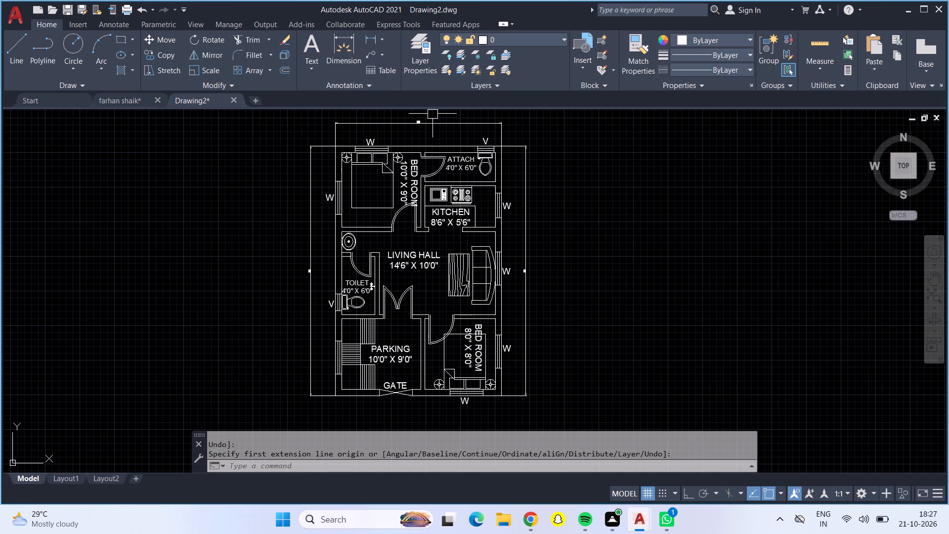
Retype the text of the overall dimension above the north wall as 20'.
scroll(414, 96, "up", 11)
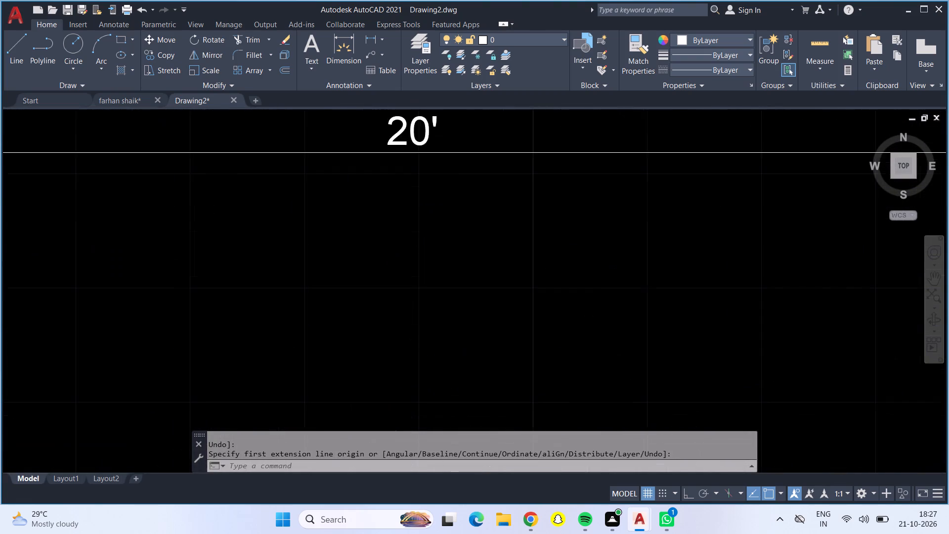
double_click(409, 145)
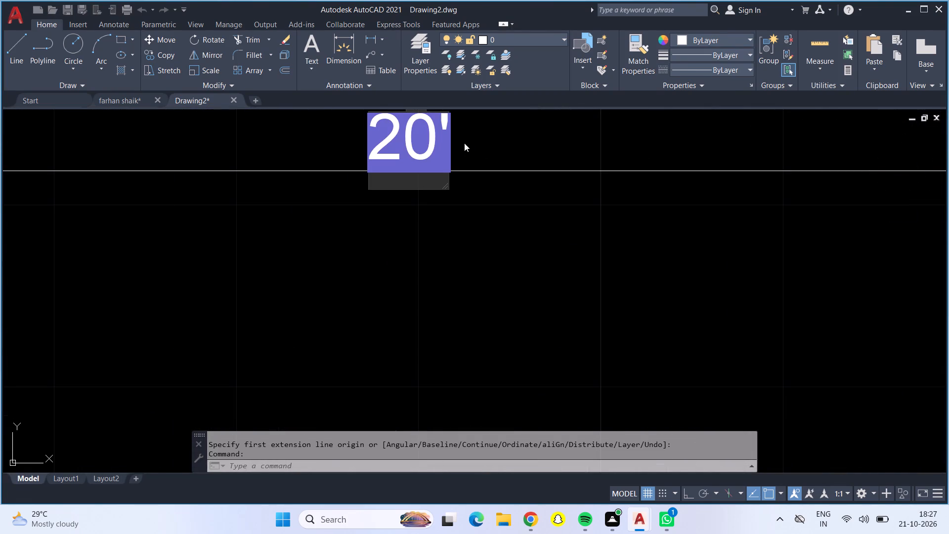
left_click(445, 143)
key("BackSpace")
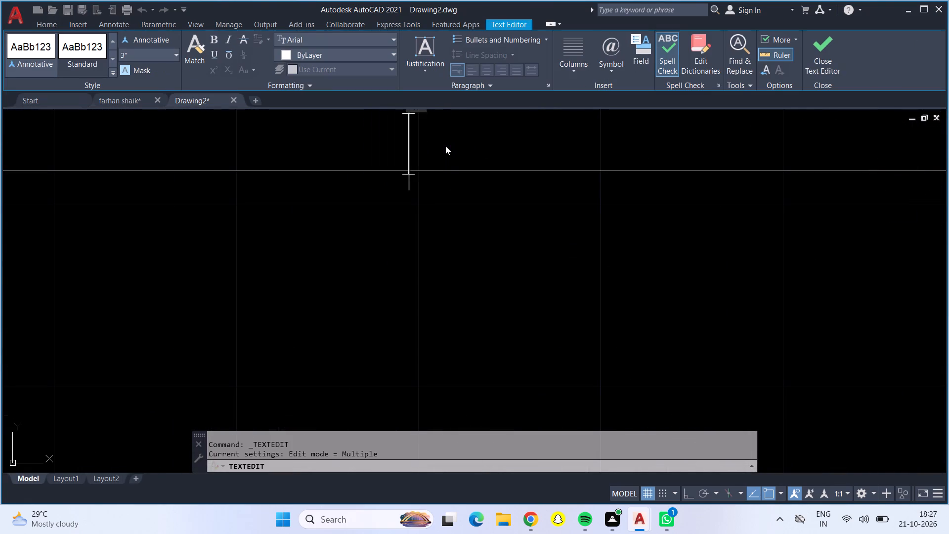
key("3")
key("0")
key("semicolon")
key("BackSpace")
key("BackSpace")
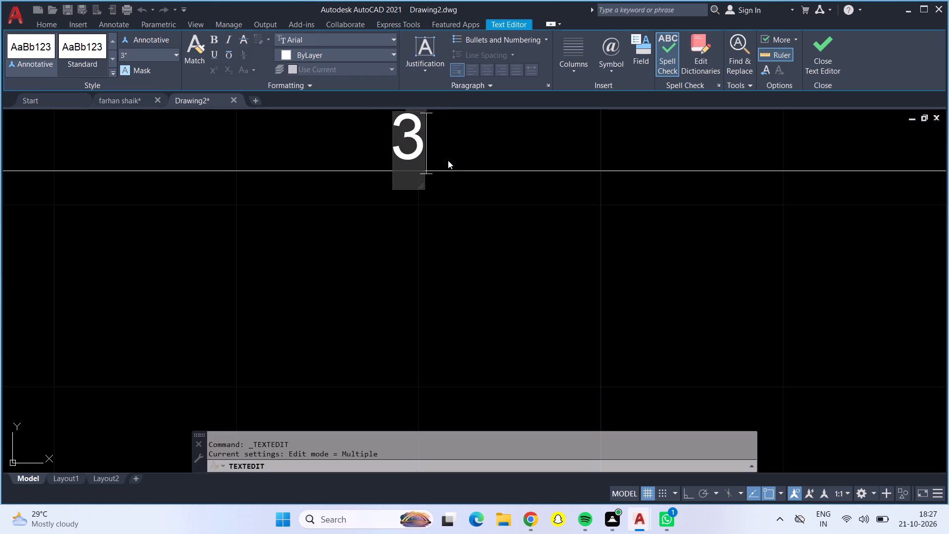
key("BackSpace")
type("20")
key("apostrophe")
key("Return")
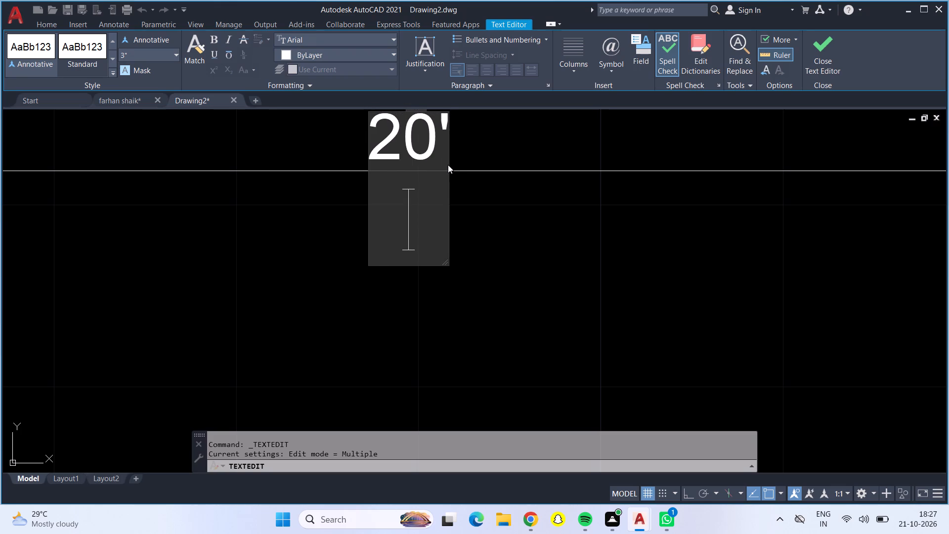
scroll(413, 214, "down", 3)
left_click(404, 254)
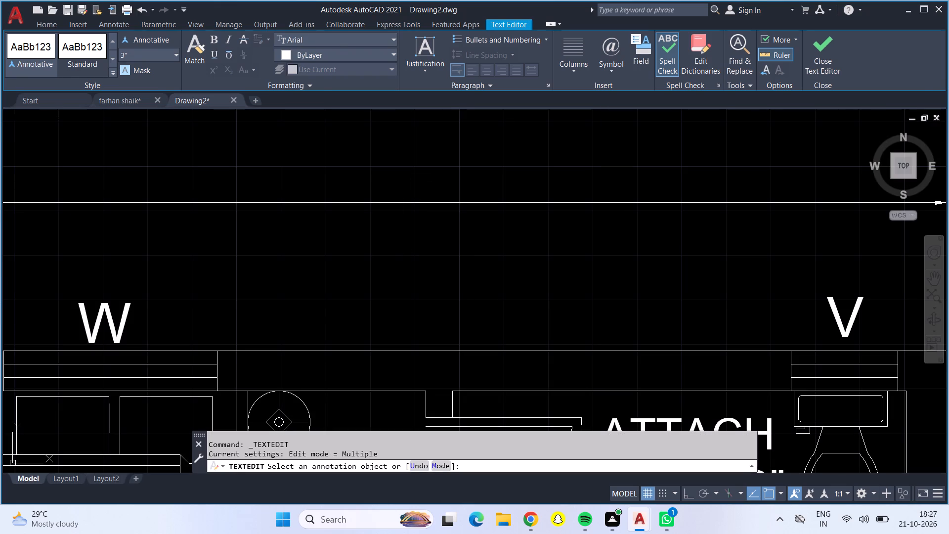
Retype the overall dimension above the north wall as 20' with a text height of 9".
double_click(406, 189)
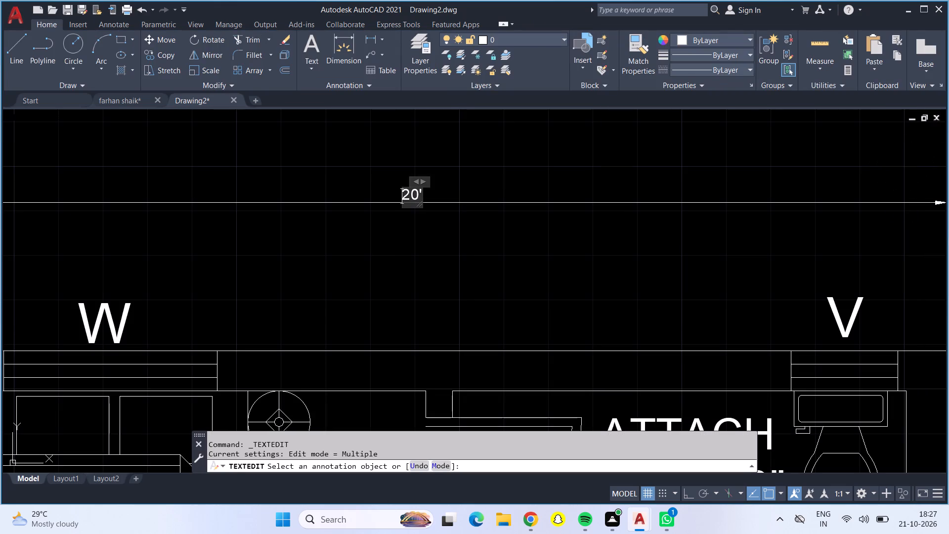
scroll(416, 190, "up", 3)
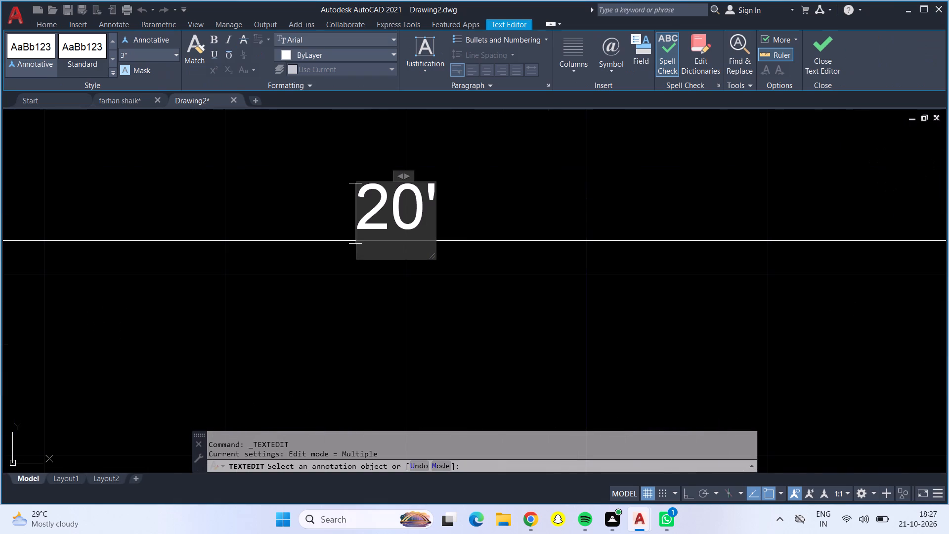
left_click(416, 190)
key("BackSpace")
key("BackSpace")
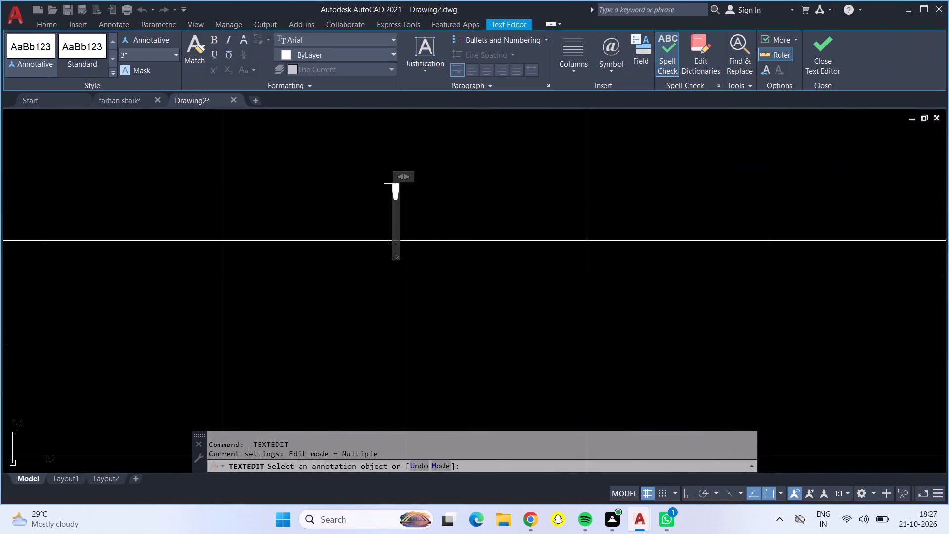
left_click(397, 186)
left_click(396, 214)
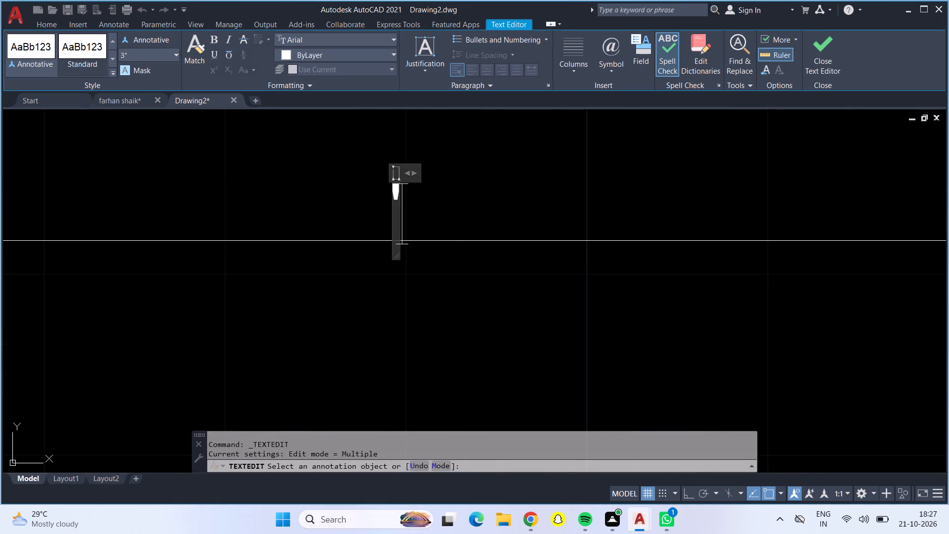
key("BackSpace")
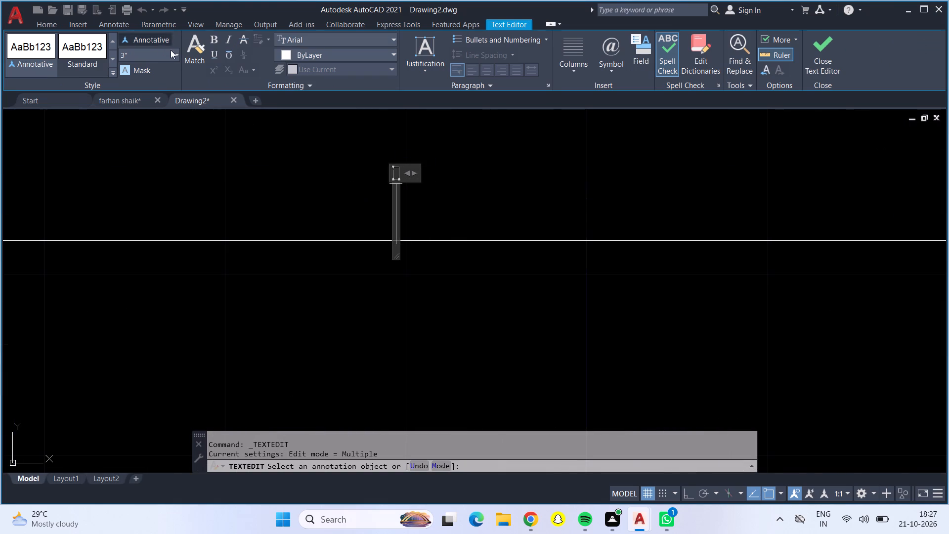
left_click(175, 56)
left_click(176, 76)
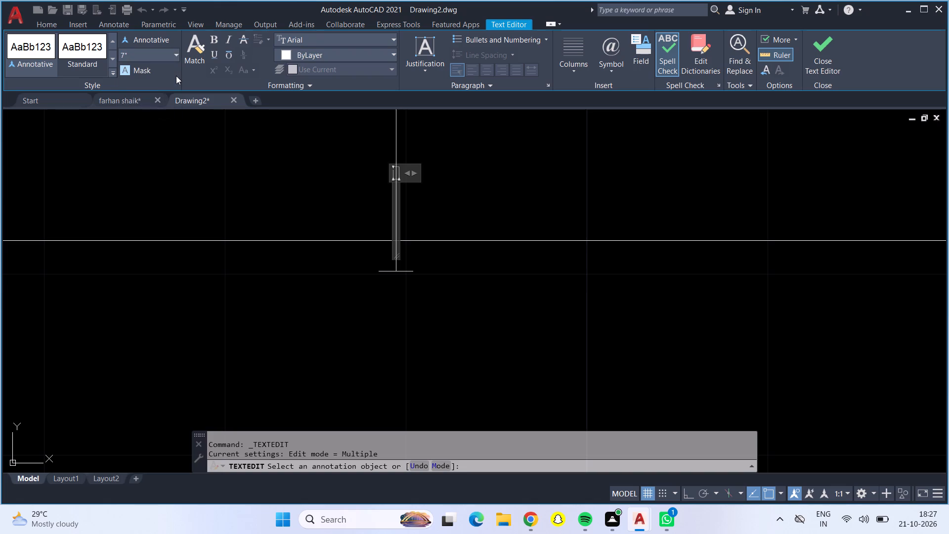
left_click(173, 53)
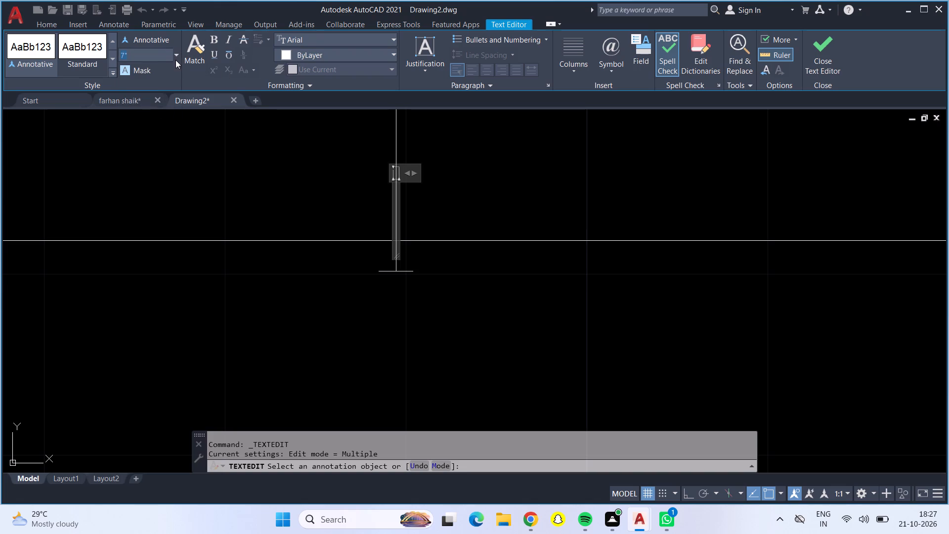
left_click(174, 56)
left_click(172, 83)
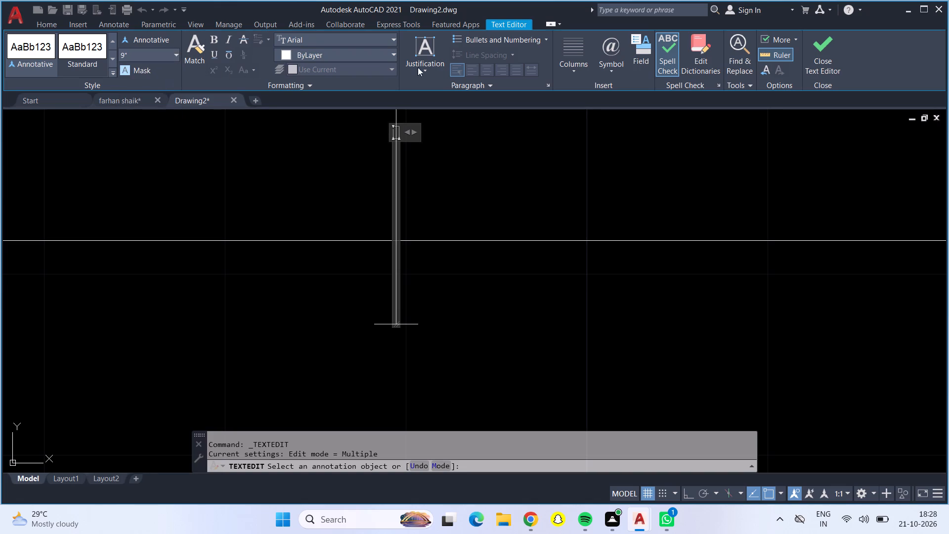
left_click(488, 72)
double_click(487, 67)
type("20")
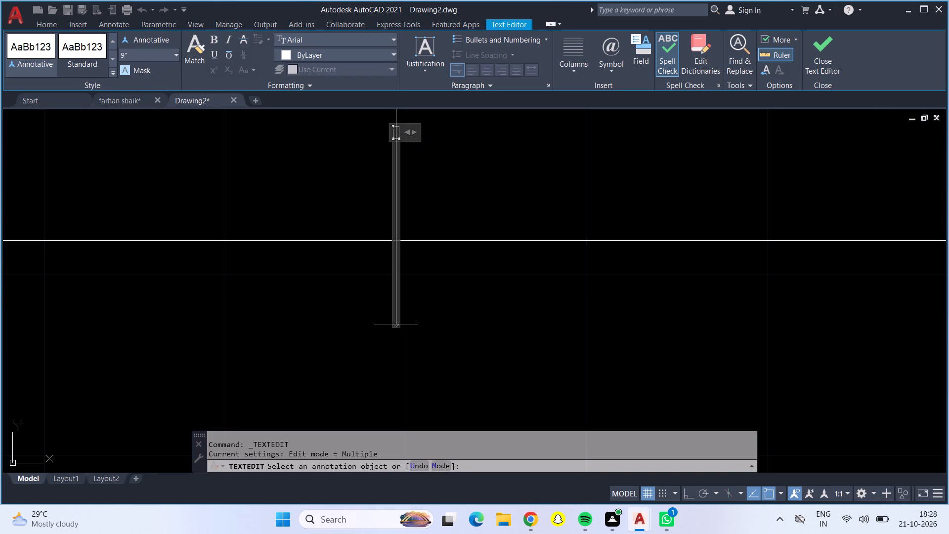
left_click(396, 168)
type("20")
key("apostrophe")
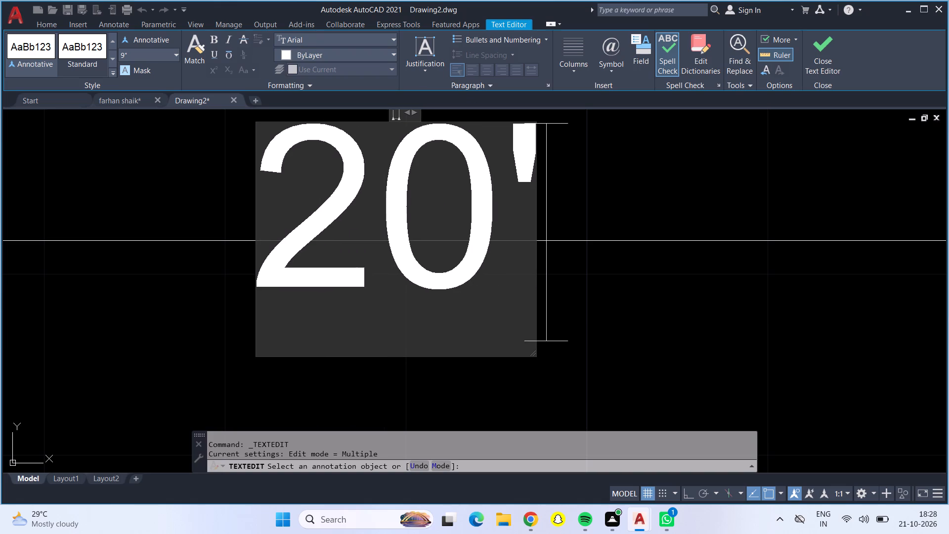
left_click(598, 148)
Retype the overall dimension along the house's east side as 30' with a text height of 9".
scroll(585, 155, "down", 3)
scroll(530, 227, "down", 3)
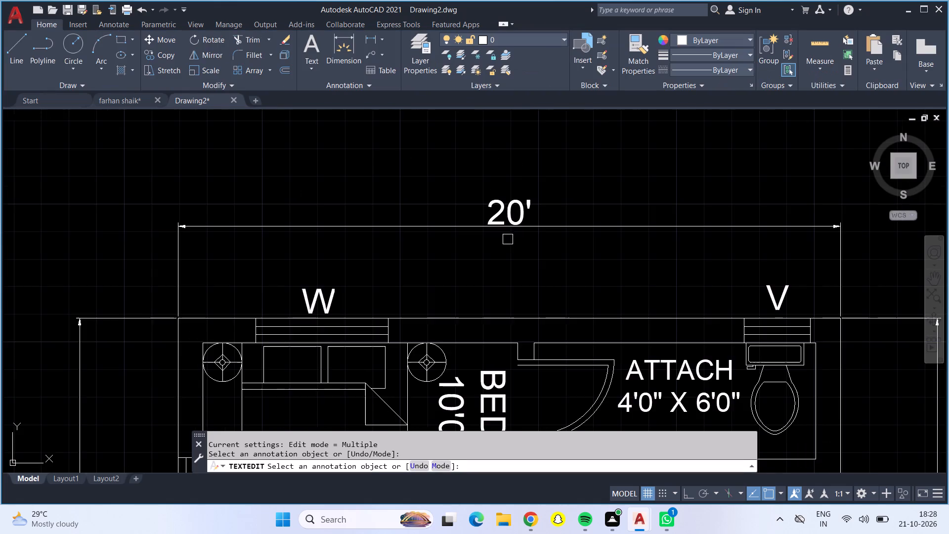
scroll(447, 264, "down", 1)
middle_click_drag(446, 264, 368, 199)
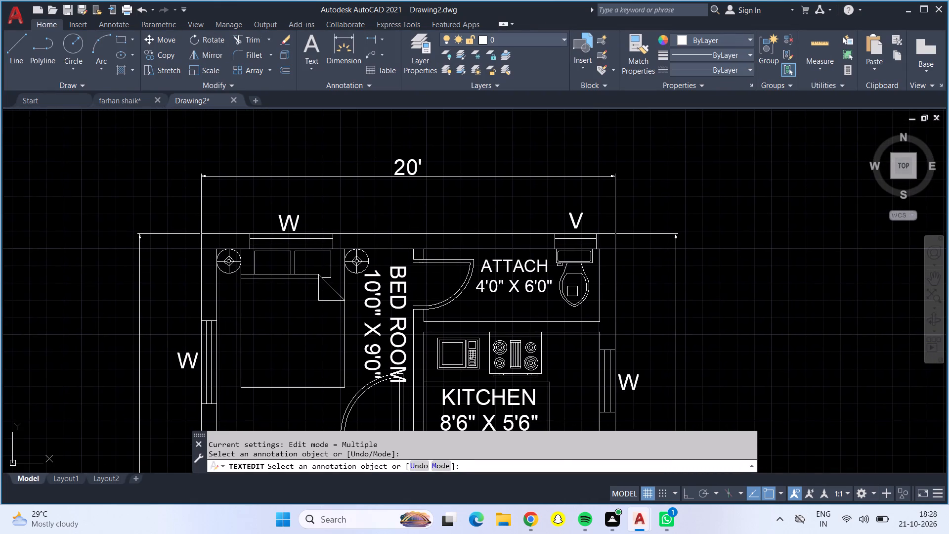
middle_click_drag(643, 306, 521, 99)
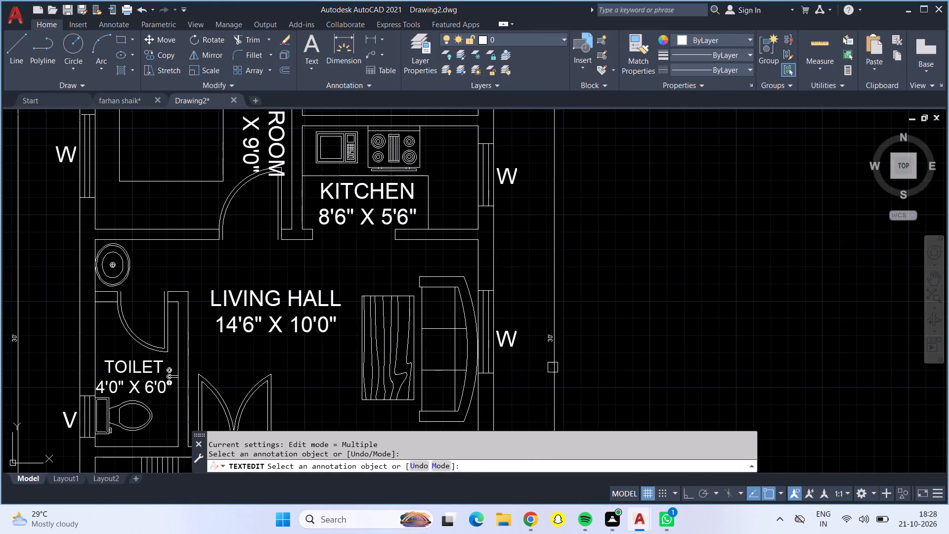
scroll(552, 369, "up", 4)
double_click(528, 166)
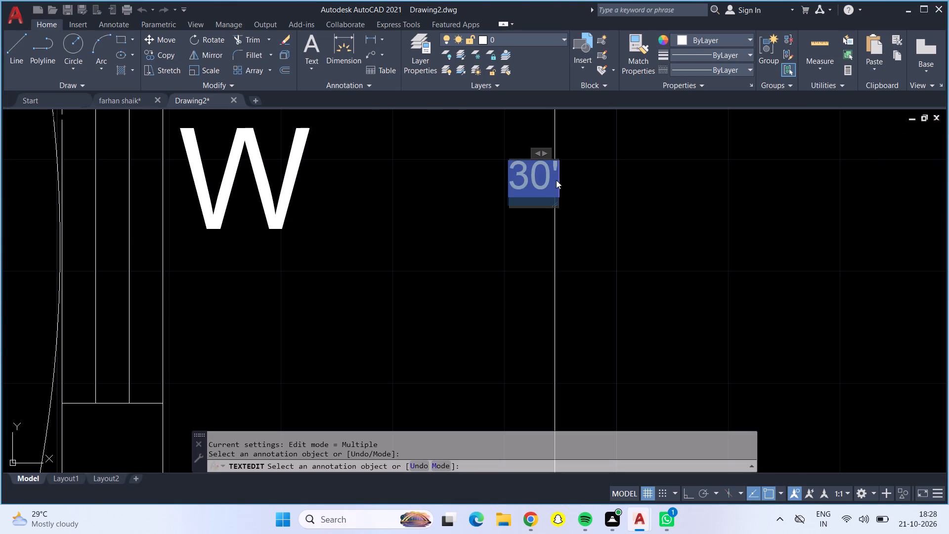
key("BackSpace")
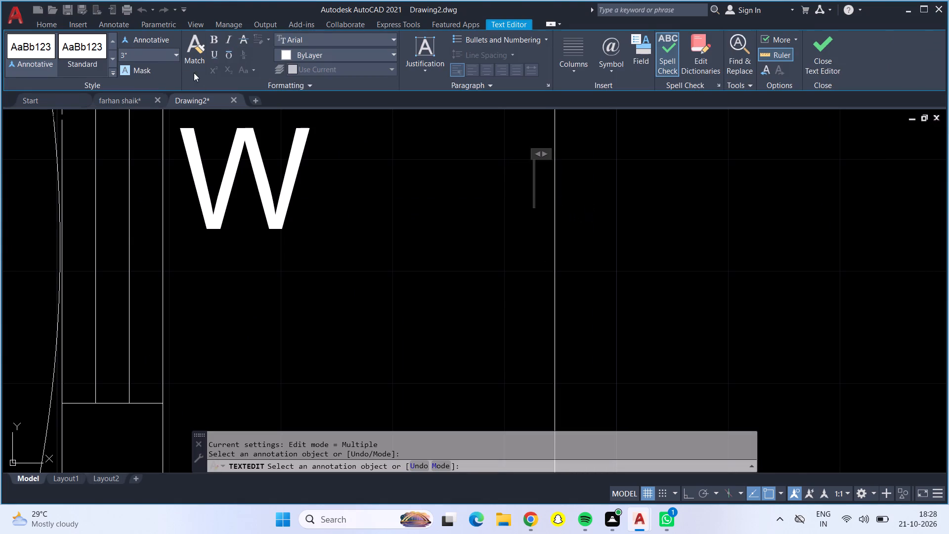
left_click(172, 51)
left_click(174, 52)
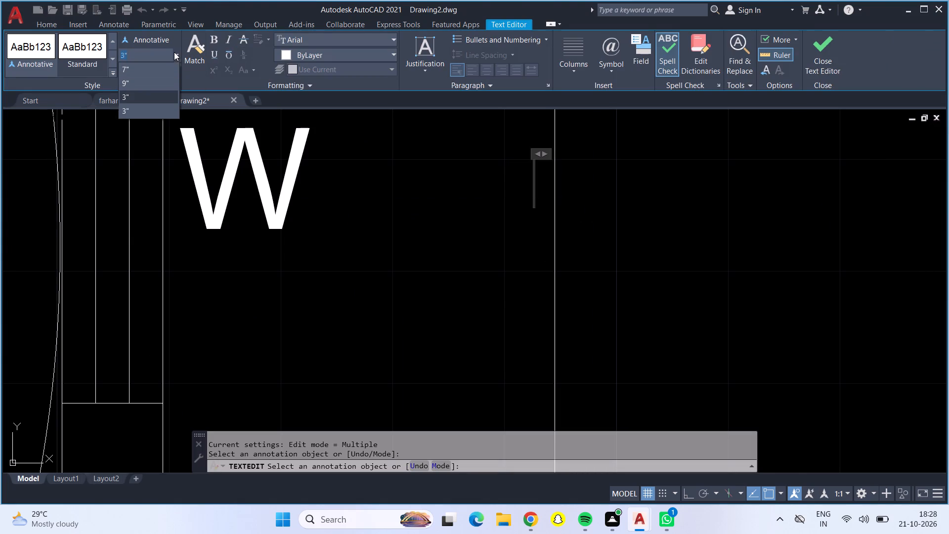
left_click(168, 86)
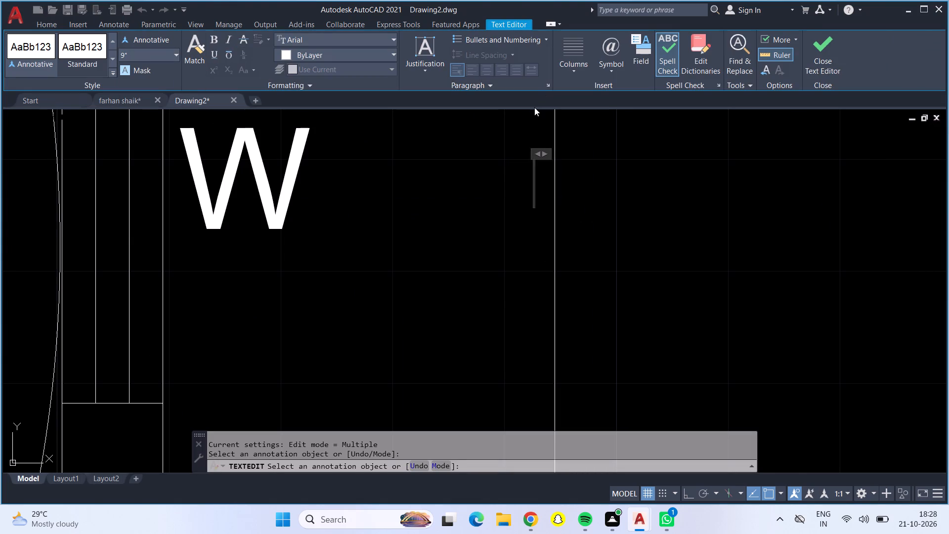
key("3")
key("0")
key("apostrophe")
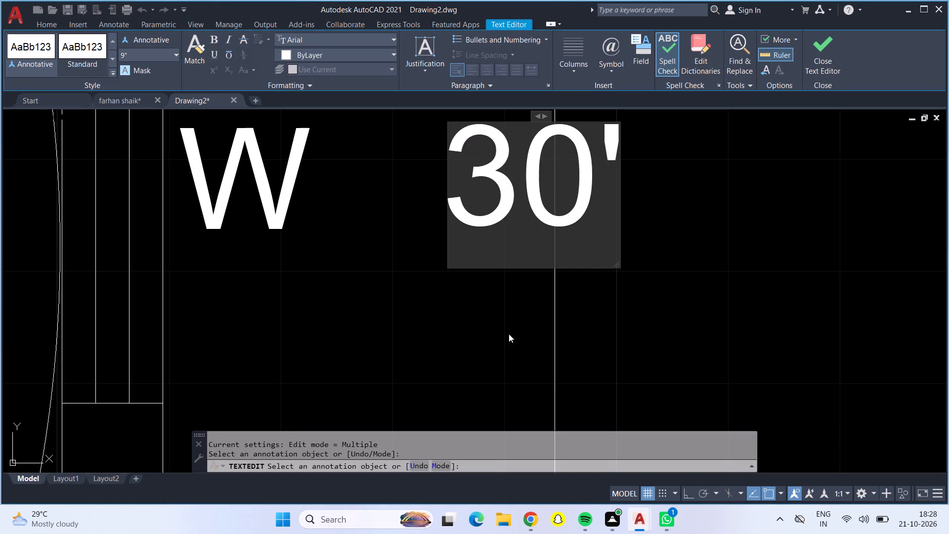
left_click(505, 333)
Retype the overall dimension along the house's west side as 30' with a text height of 9".
scroll(492, 314, "down", 6)
scroll(446, 297, "down", 2)
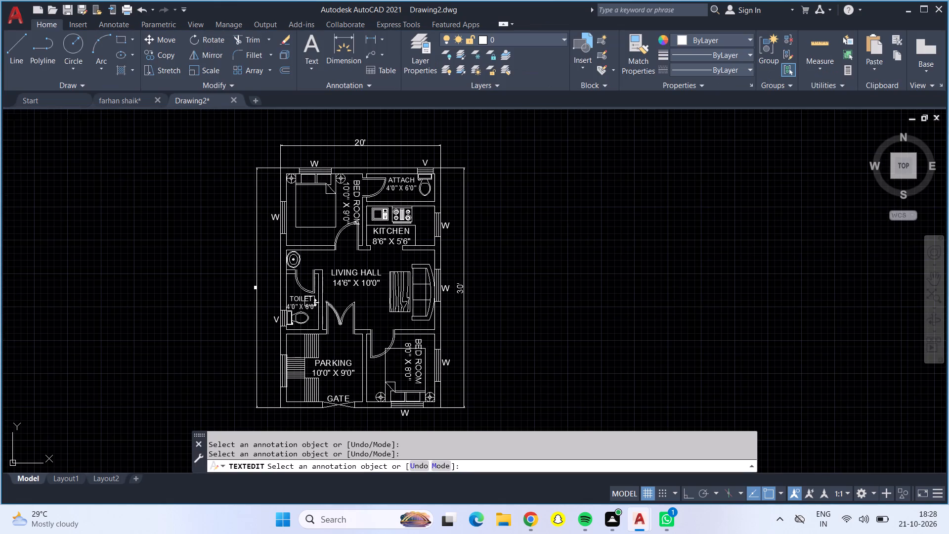
scroll(244, 293, "up", 4)
scroll(283, 268, "up", 4)
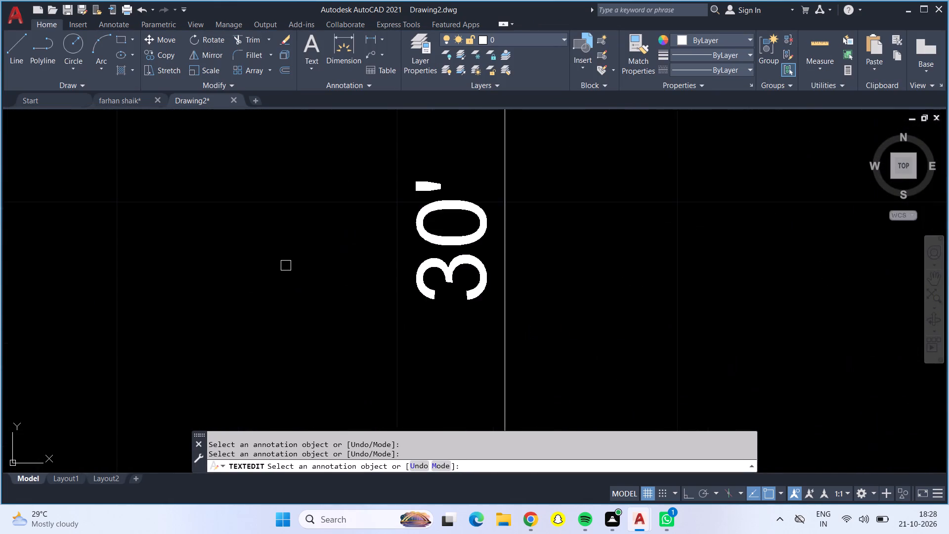
double_click(466, 234)
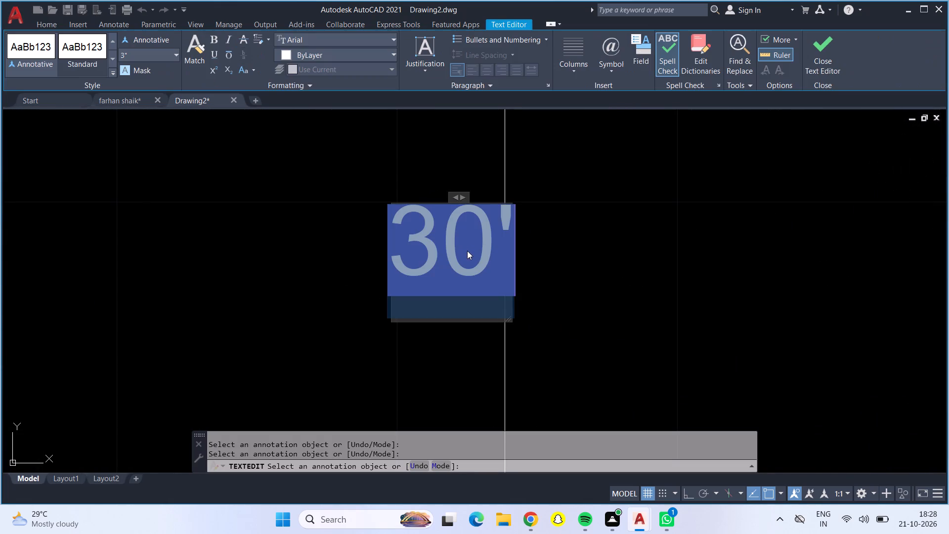
key("BackSpace")
left_click(177, 51)
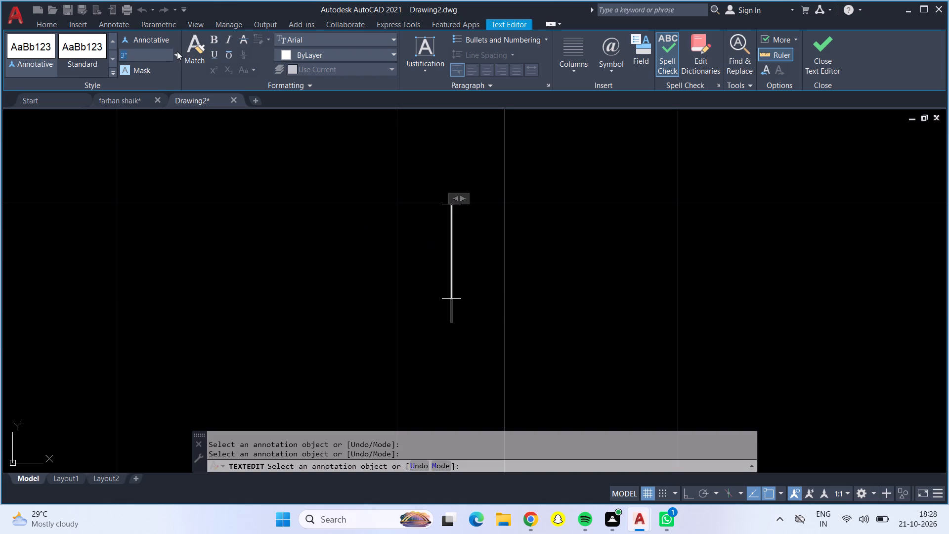
left_click(177, 84)
key("3")
key("0")
key("apostrophe")
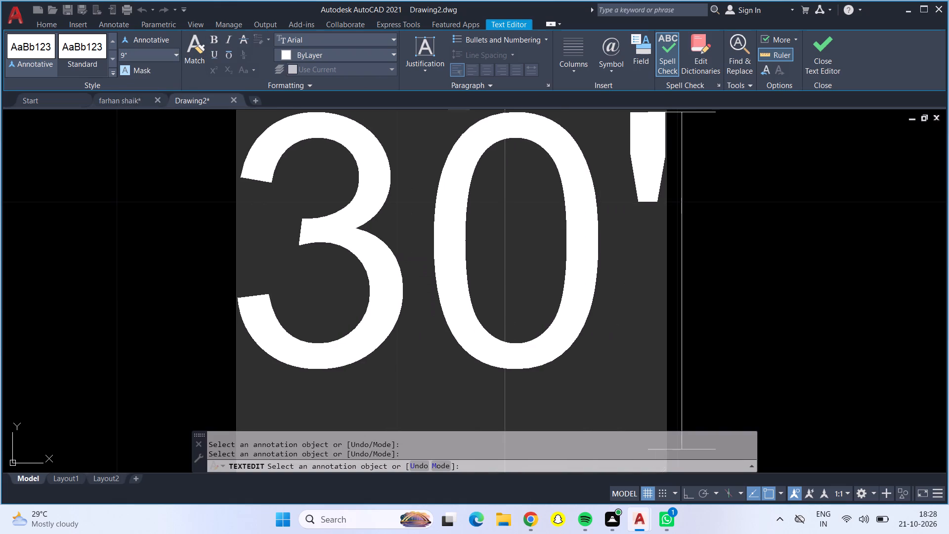
left_click(78, 236)
Dimension the full south side of the house from southwest to southeast outer corner, with the dimension line offset 3'.
scroll(159, 214, "down", 3)
scroll(332, 211, "down", 3)
scroll(409, 235, "down", 1)
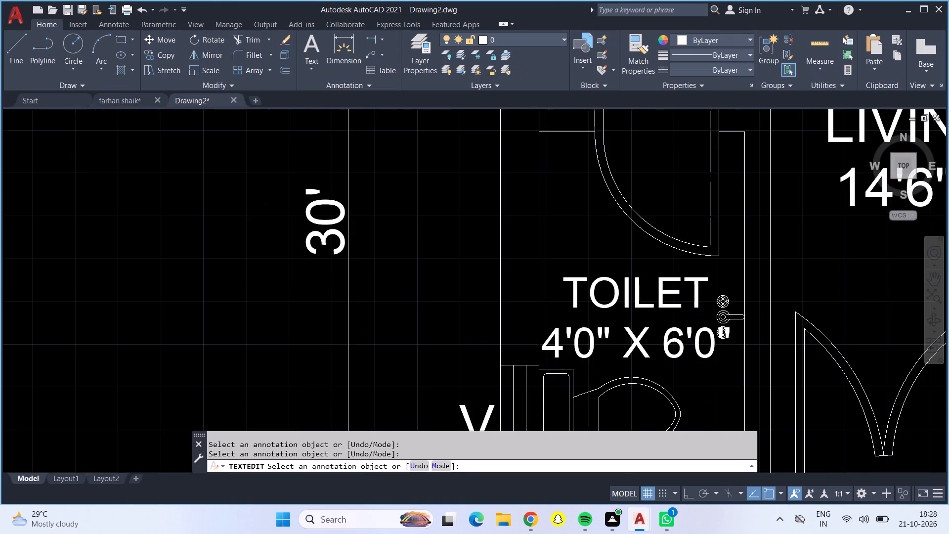
scroll(411, 235, "down", 2)
middle_click(411, 235)
middle_click_drag(411, 235, 349, 108)
middle_click_drag(410, 196, 384, 139)
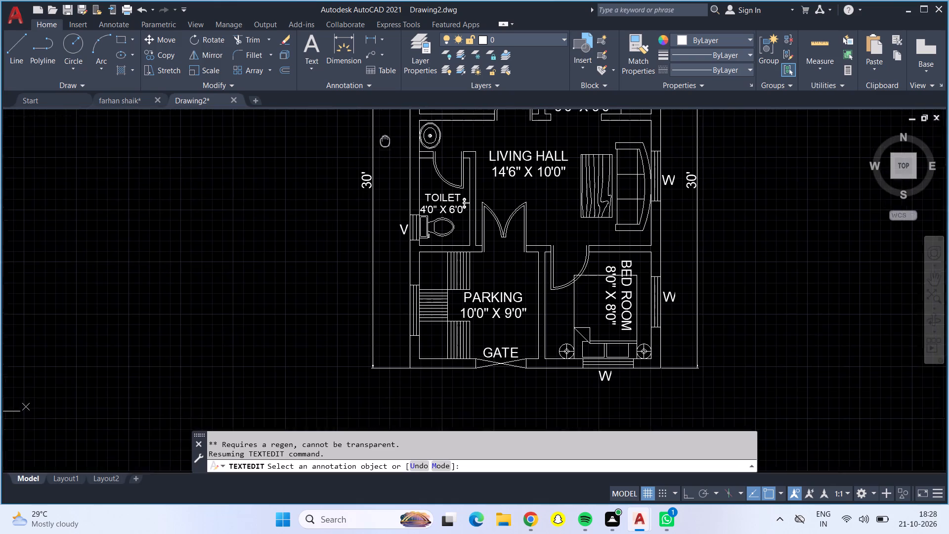
middle_click_drag(384, 139, 381, 125)
scroll(386, 296, "up", 1)
middle_click_drag(383, 297, 321, 283)
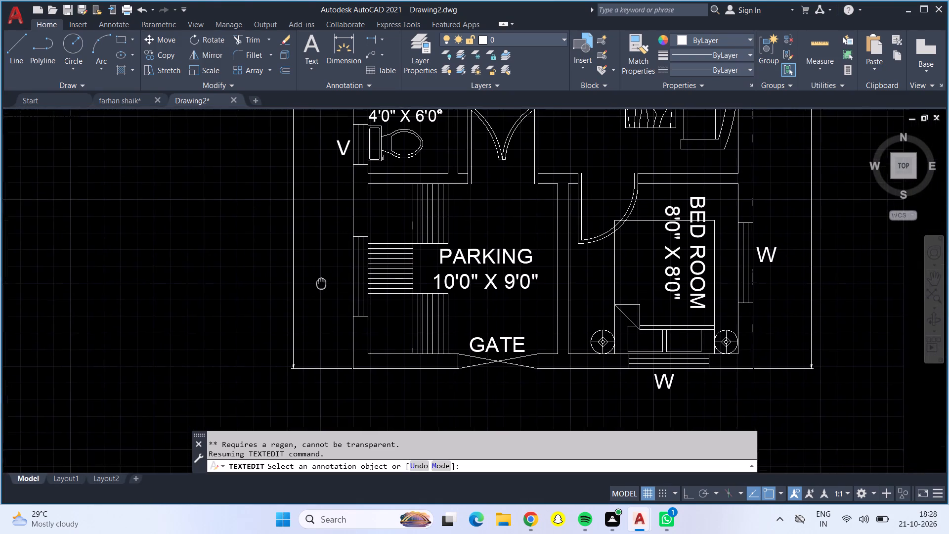
middle_click_drag(321, 283, 336, 243)
key("Escape")
key("Escape")
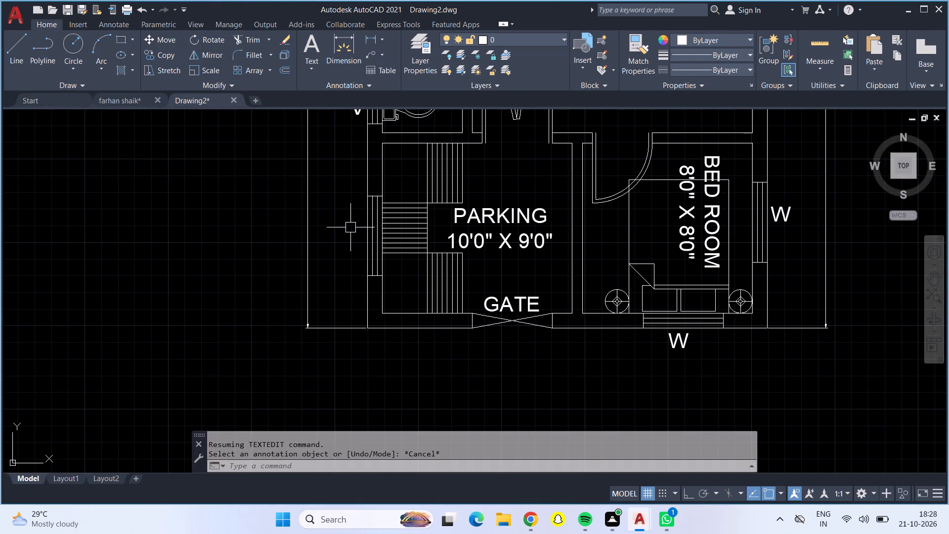
key("Escape")
key("Escape")
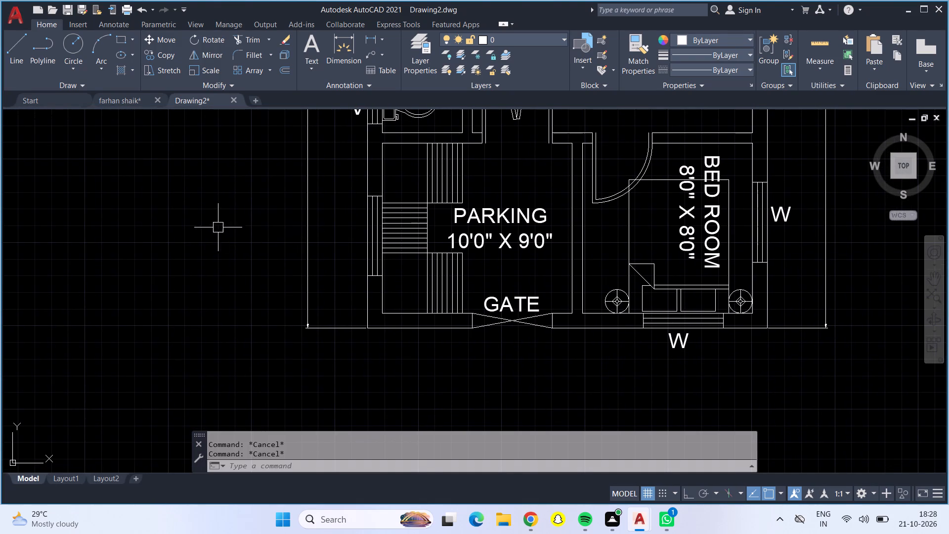
left_click(334, 49)
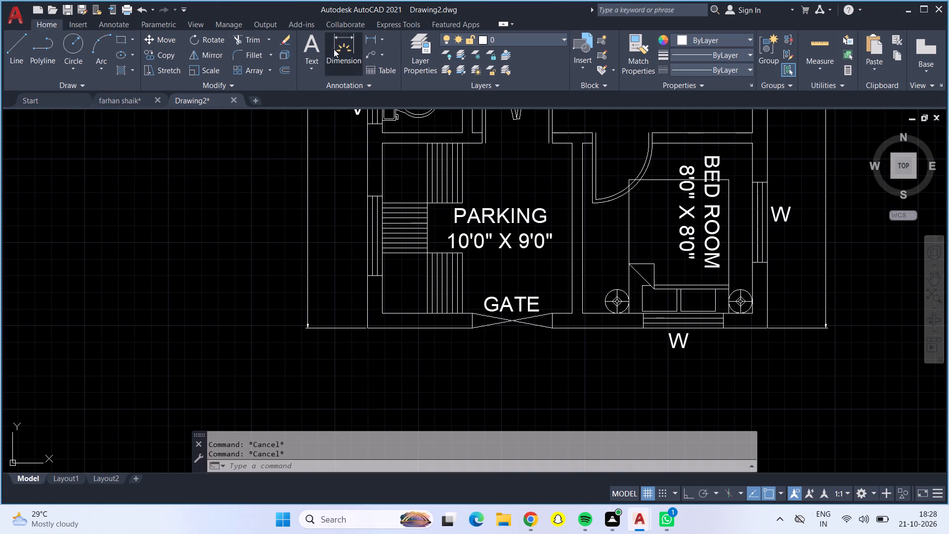
left_click(368, 325)
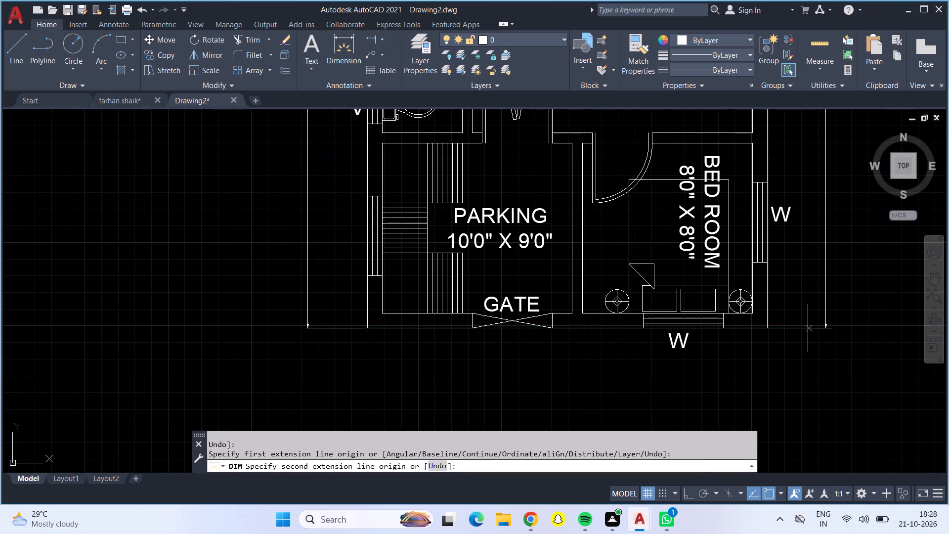
left_click(768, 330)
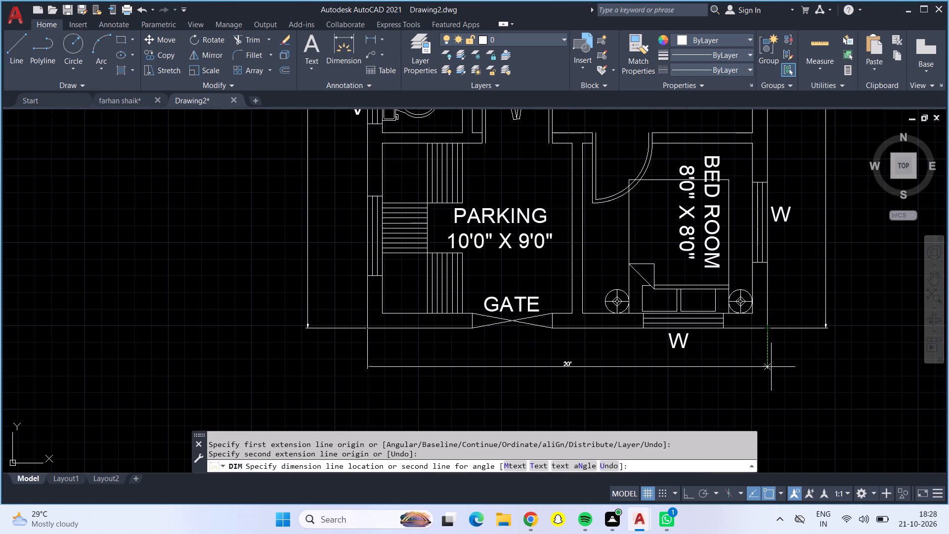
type("3'")
key("Return")
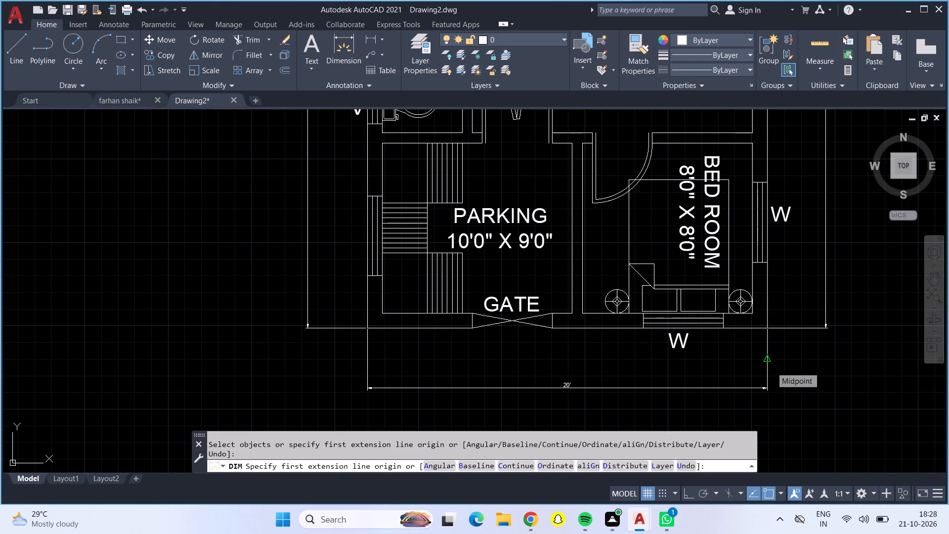
key("Escape")
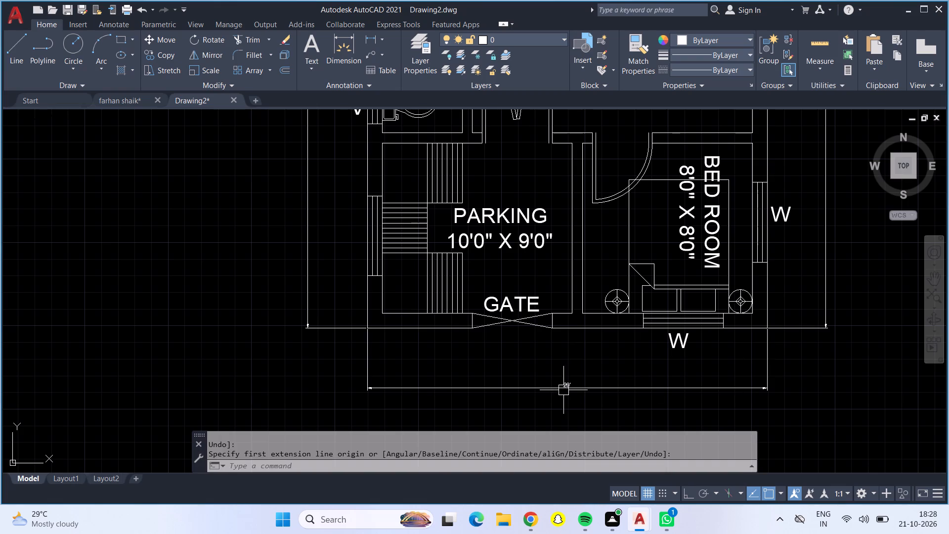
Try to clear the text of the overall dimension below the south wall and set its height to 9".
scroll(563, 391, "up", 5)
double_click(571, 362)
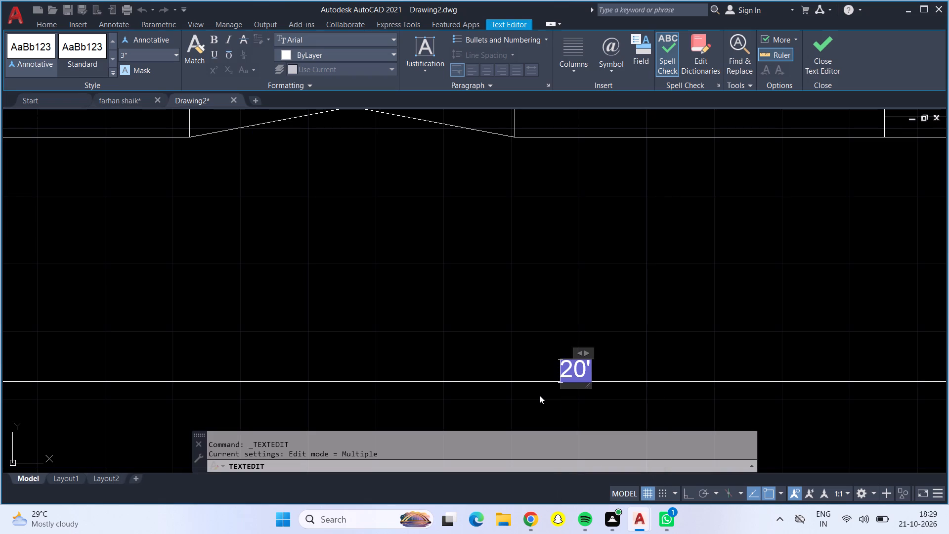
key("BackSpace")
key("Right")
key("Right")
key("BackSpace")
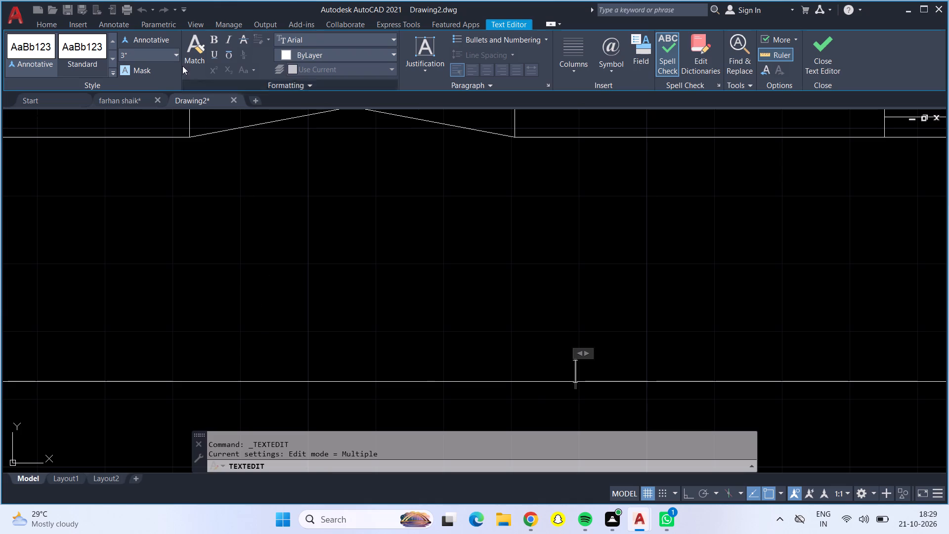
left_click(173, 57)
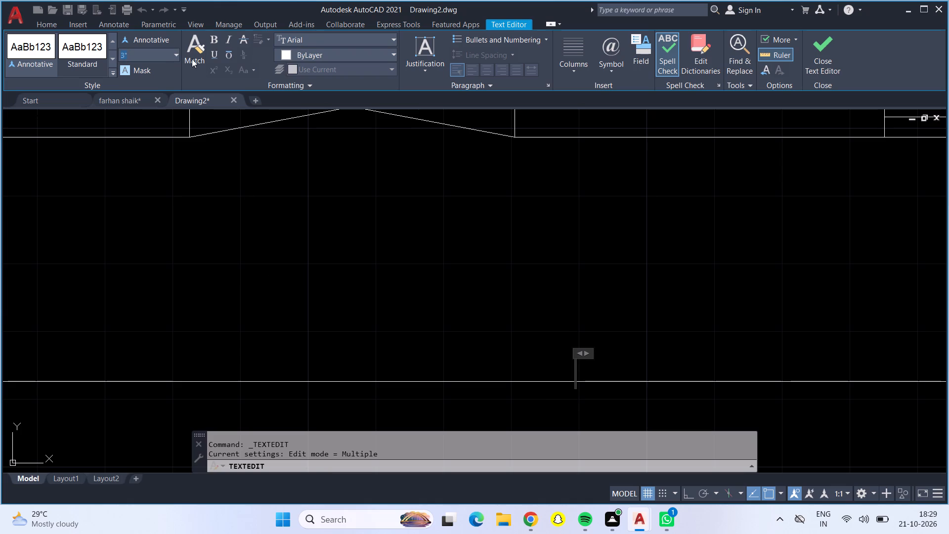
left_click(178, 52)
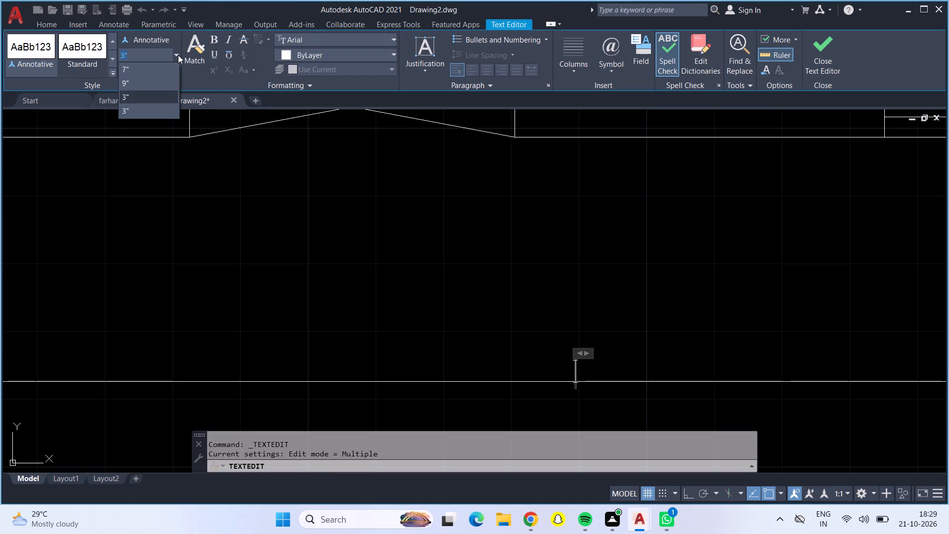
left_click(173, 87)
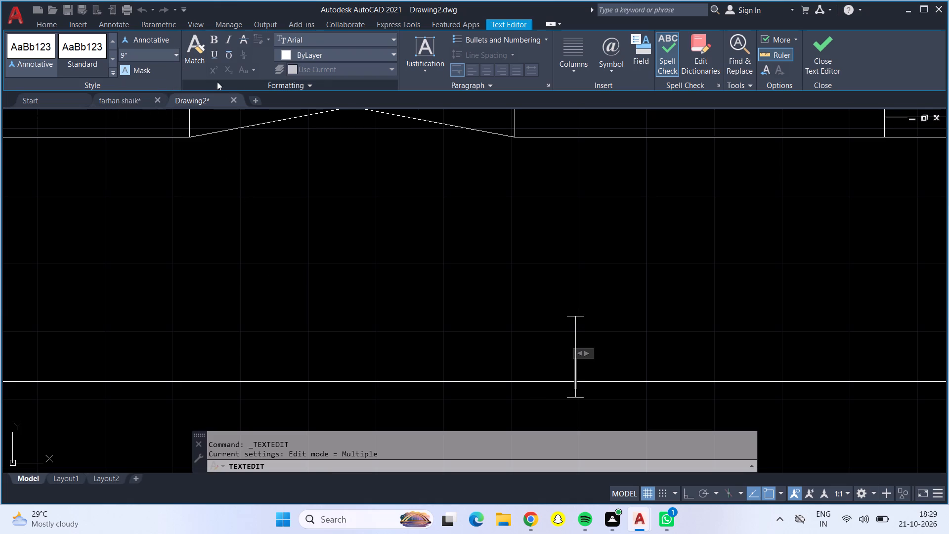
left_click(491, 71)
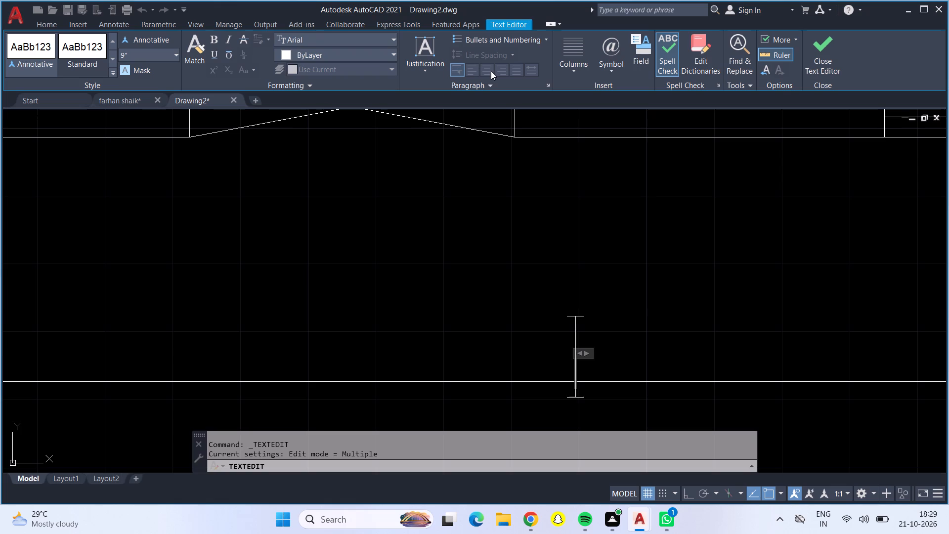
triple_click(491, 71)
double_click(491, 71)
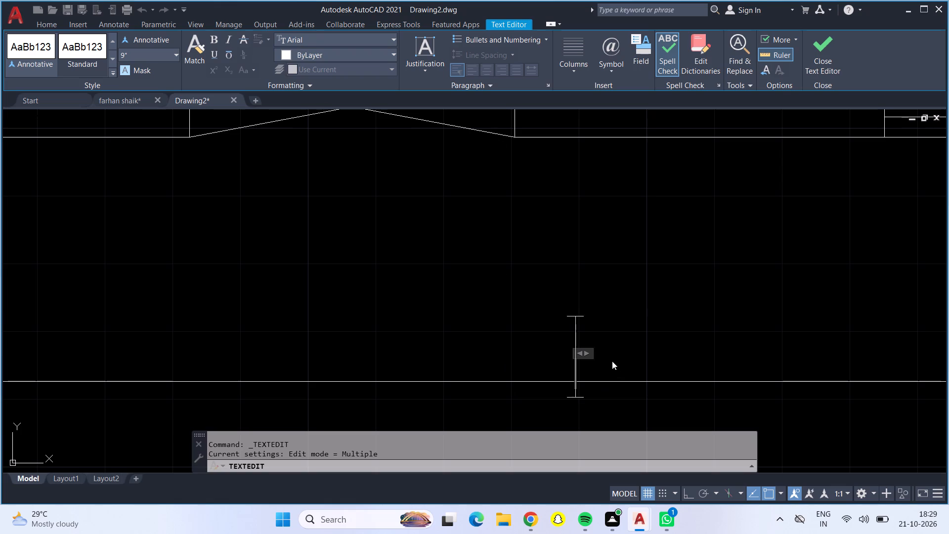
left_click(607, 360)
Retype the overall dimension below the south wall as 20' with a text height of 9".
double_click(569, 375)
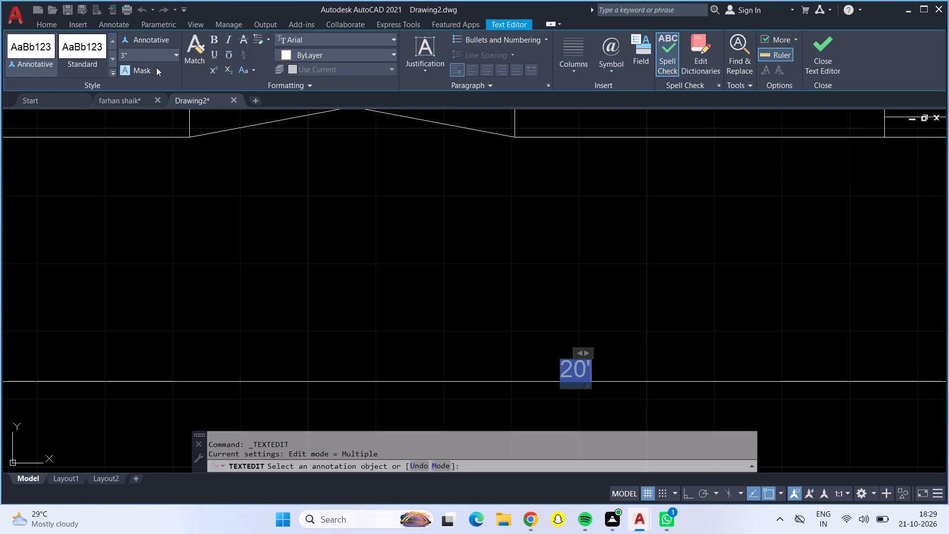
left_click(174, 48)
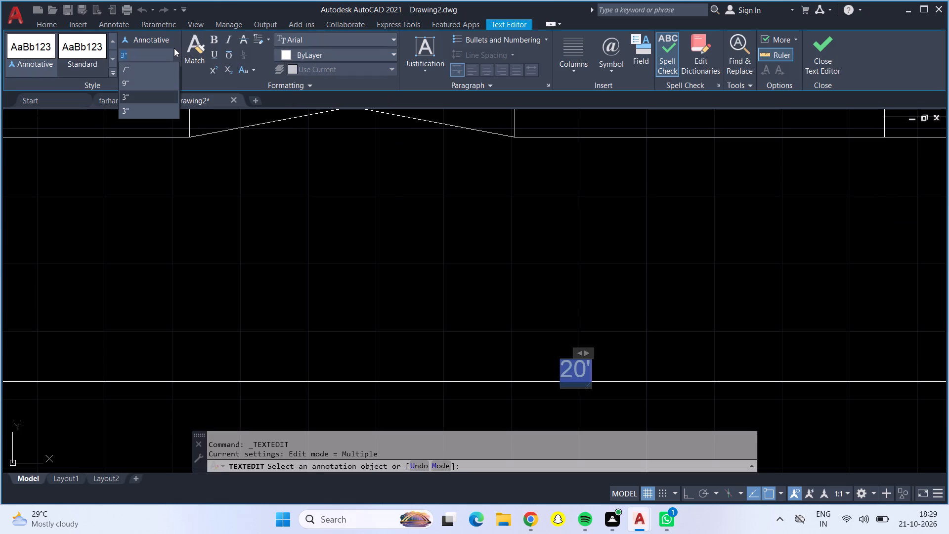
left_click(164, 81)
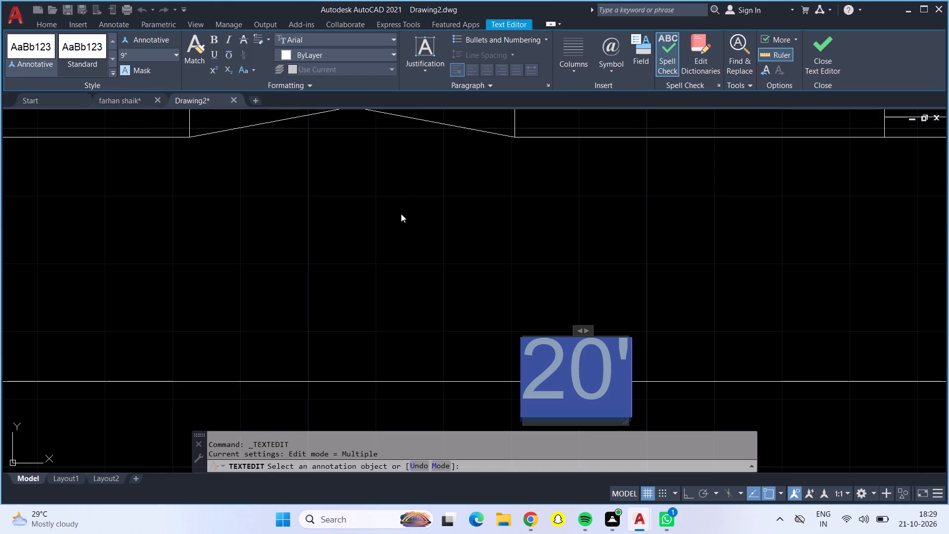
key("BackSpace")
type("20")
key("apostrophe")
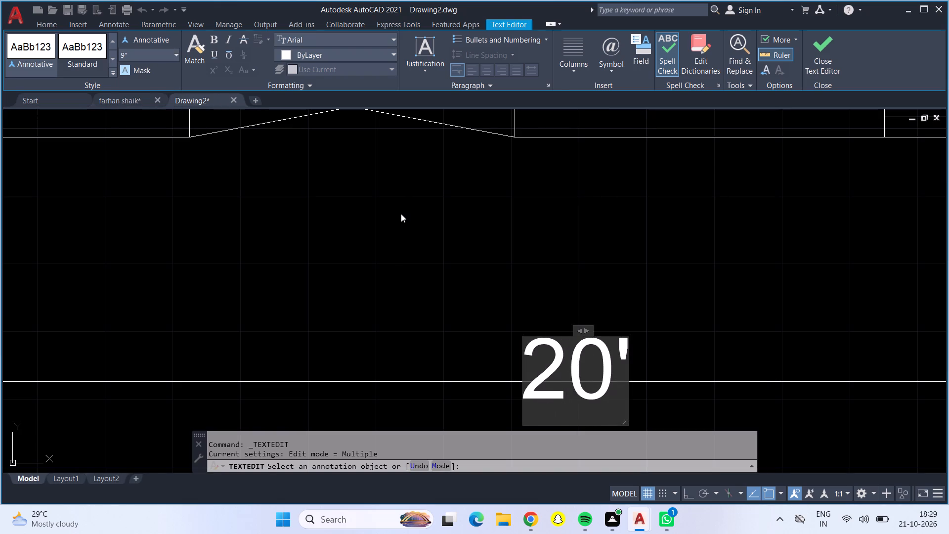
key("Return")
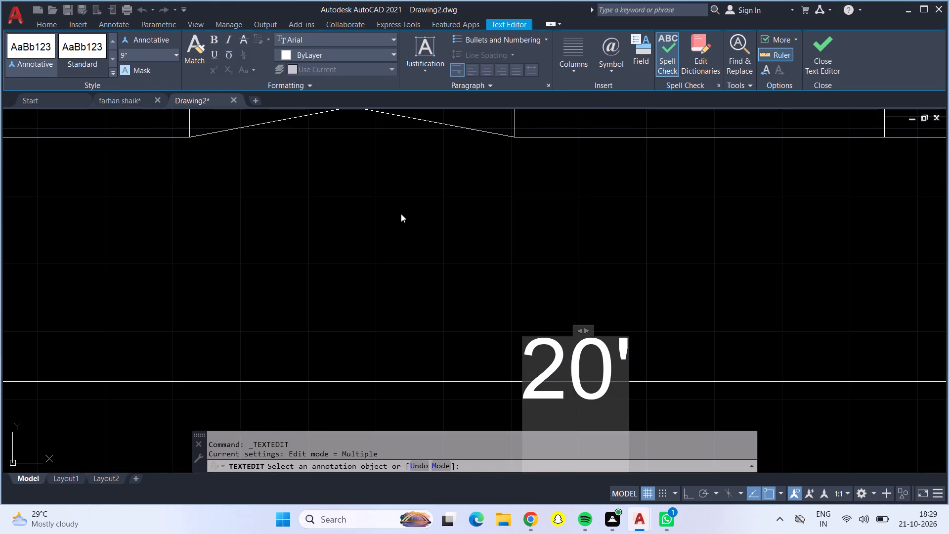
left_click(480, 234)
scroll(480, 233, "down", 3)
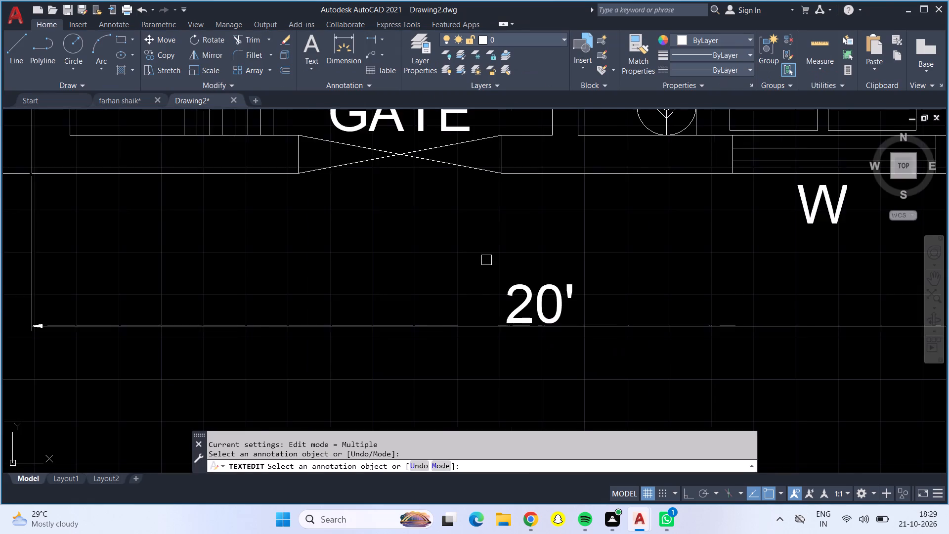
scroll(486, 260, "down", 2)
middle_click_drag(560, 278, 543, 292)
middle_click_drag(541, 301, 539, 325)
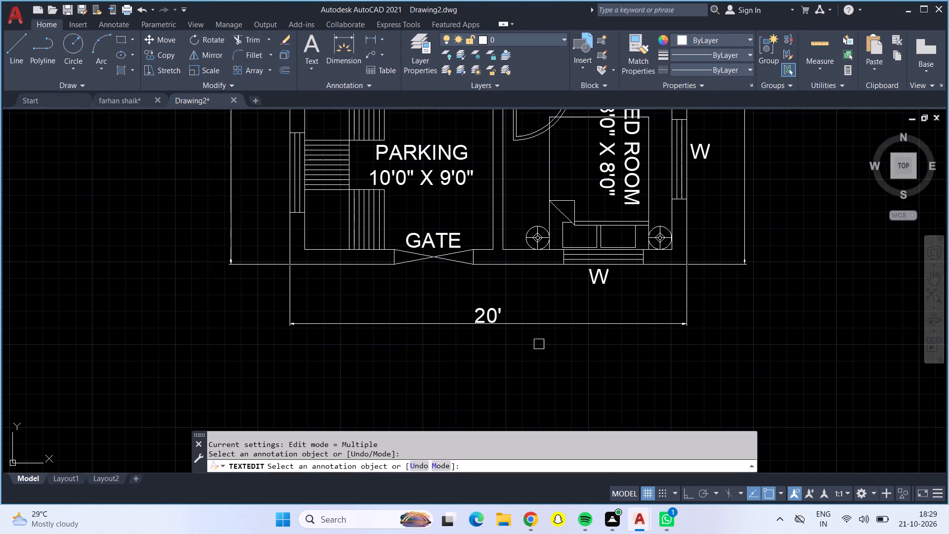
scroll(538, 384, "down", 2)
middle_click_drag(539, 383, 506, 419)
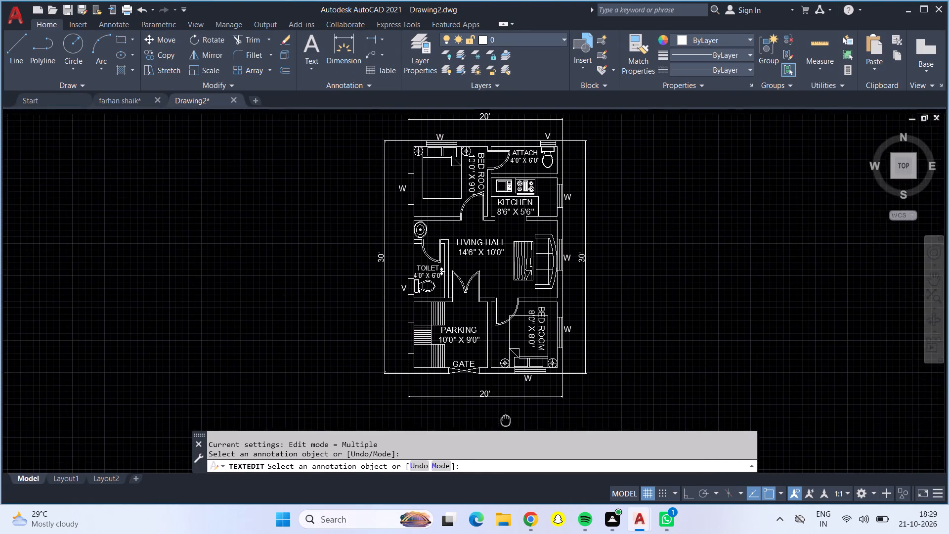
middle_click_drag(506, 419, 497, 426)
middle_click(494, 429)
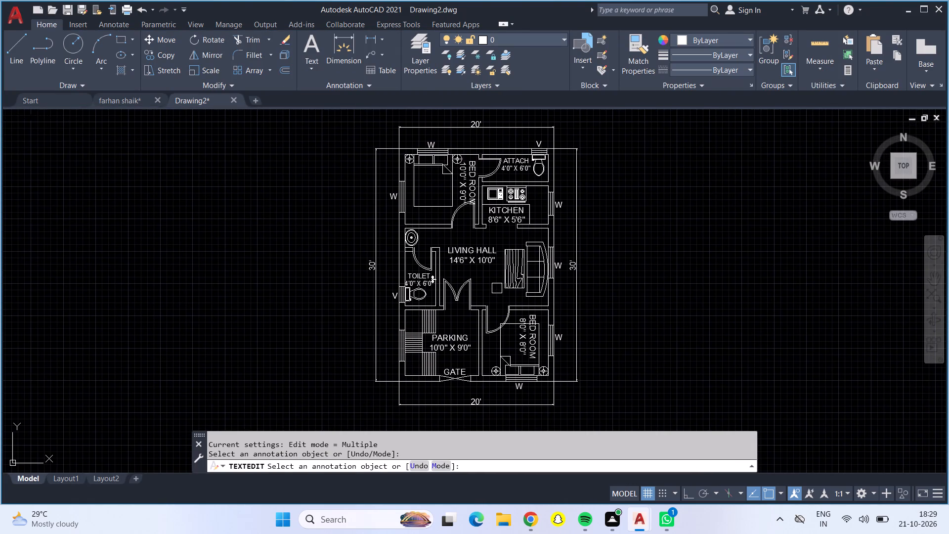
scroll(534, 156, "up", 3)
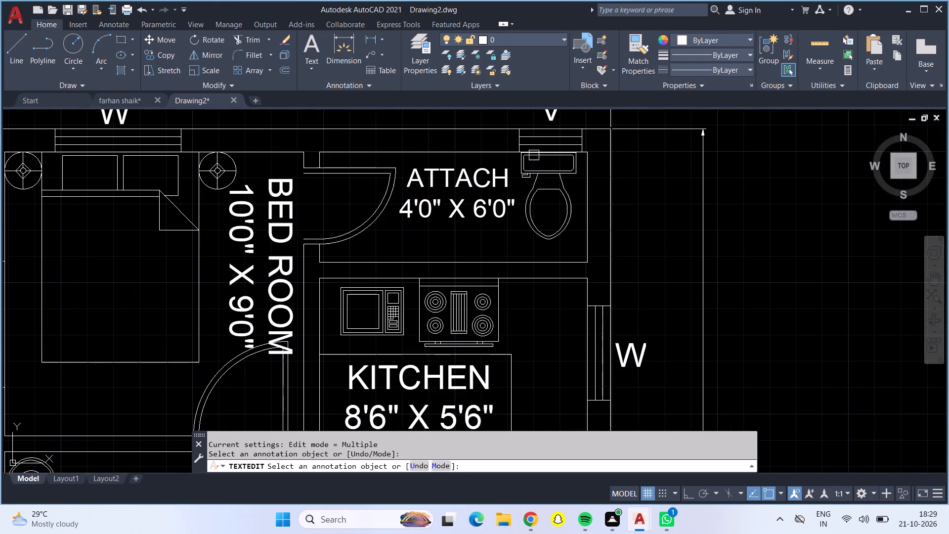
middle_click_drag(465, 249, 471, 331)
key("Escape")
Move the V label above the attached bathroom's north ventilator slightly down, closer to the wall.
scroll(529, 189, "up", 3)
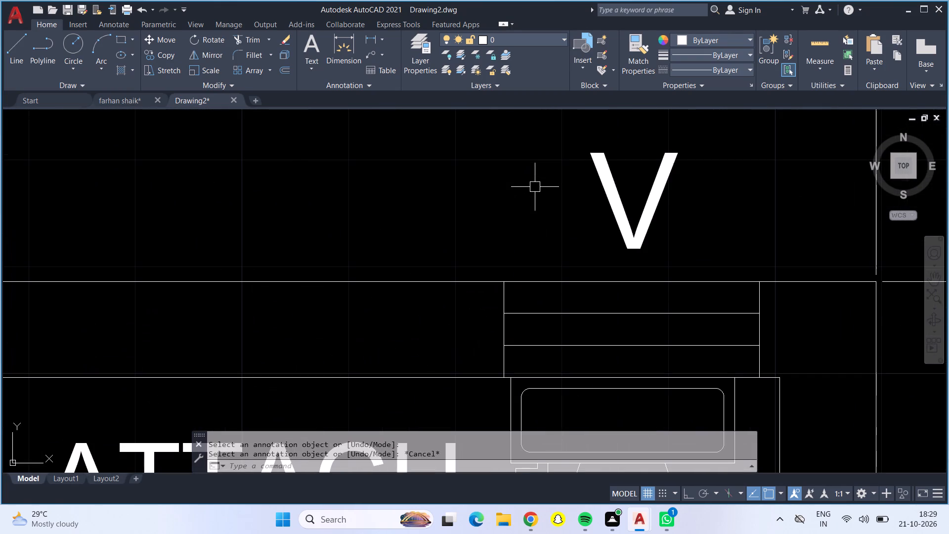
left_click(606, 193)
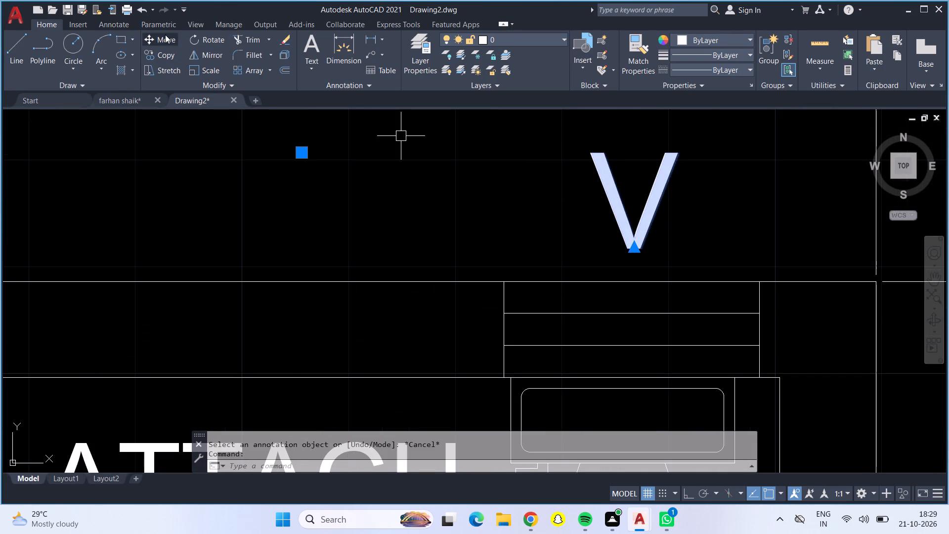
left_click(165, 35)
left_click(618, 218)
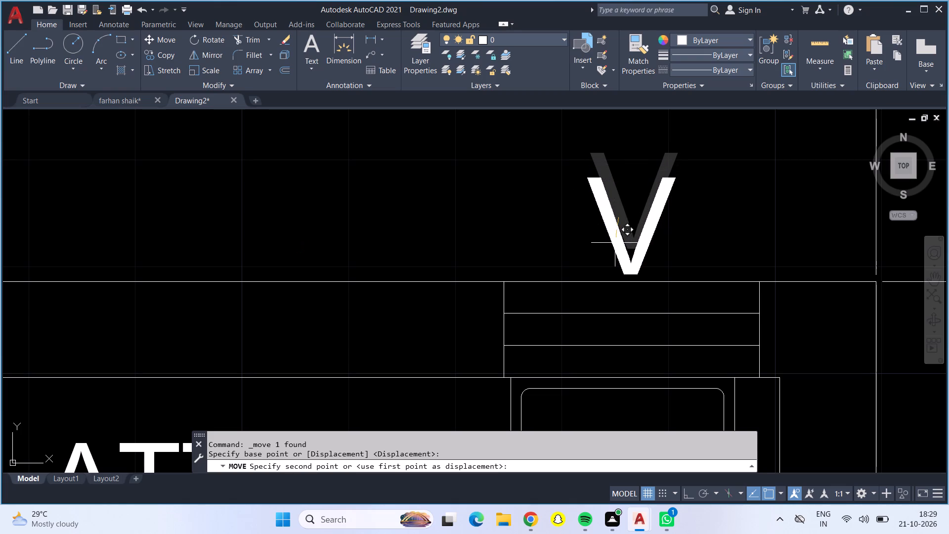
left_click(615, 244)
Move the W label above the north bedroom window slightly down, closer to the wall.
scroll(615, 242, "down", 4)
scroll(354, 236, "up", 5)
left_click(285, 247)
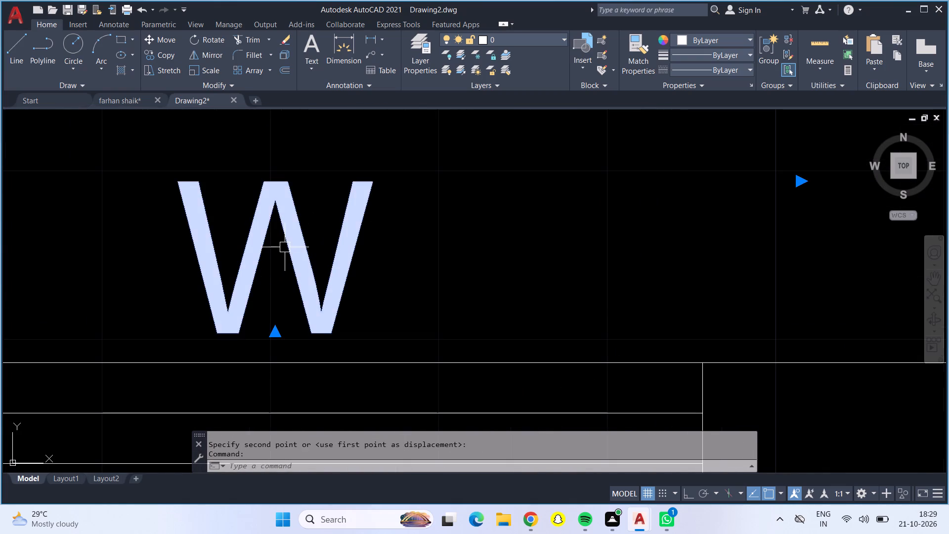
left_click(162, 38)
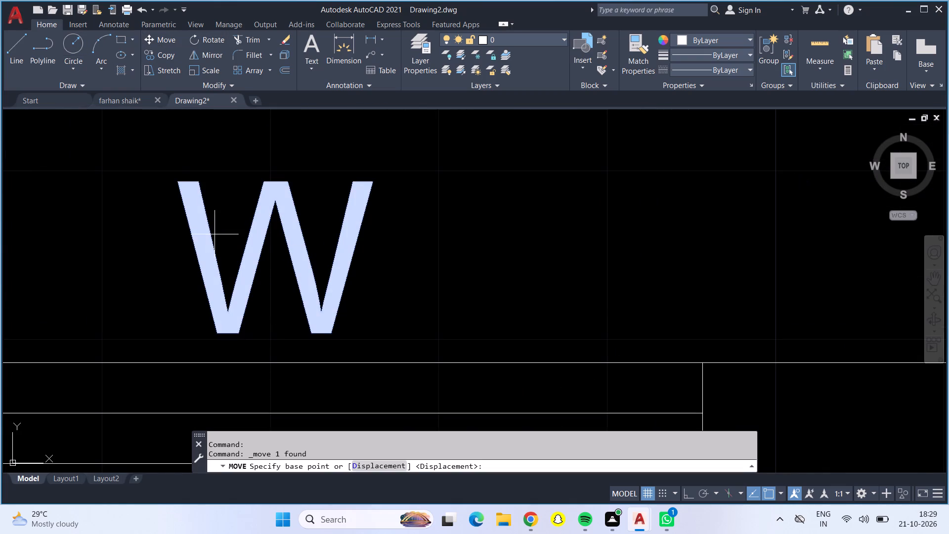
left_click(243, 256)
left_click(239, 273)
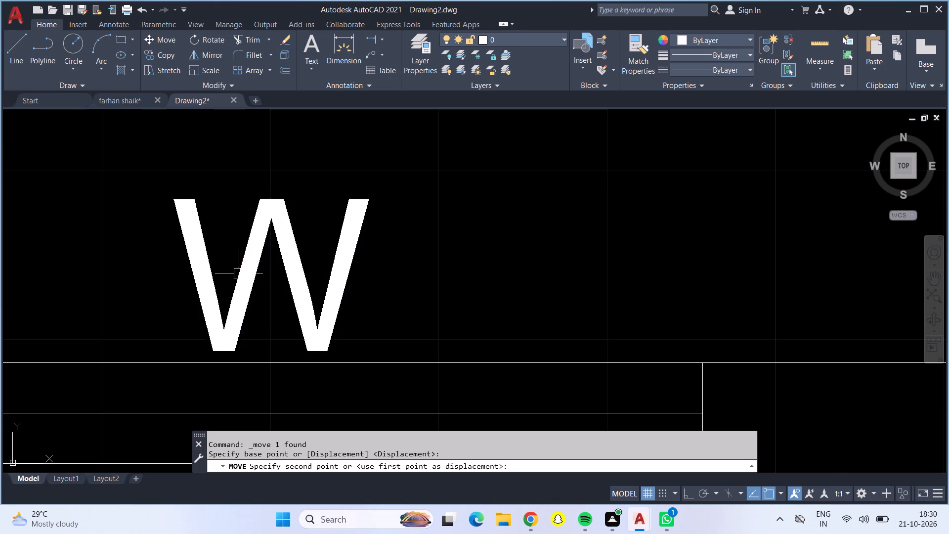
Rotate the southeast BED ROOM 8'0" X 8'0" label by 180° about a point near its lower end, with Ortho on.
scroll(241, 264, "down", 4)
middle_click_drag(203, 371, 176, 310)
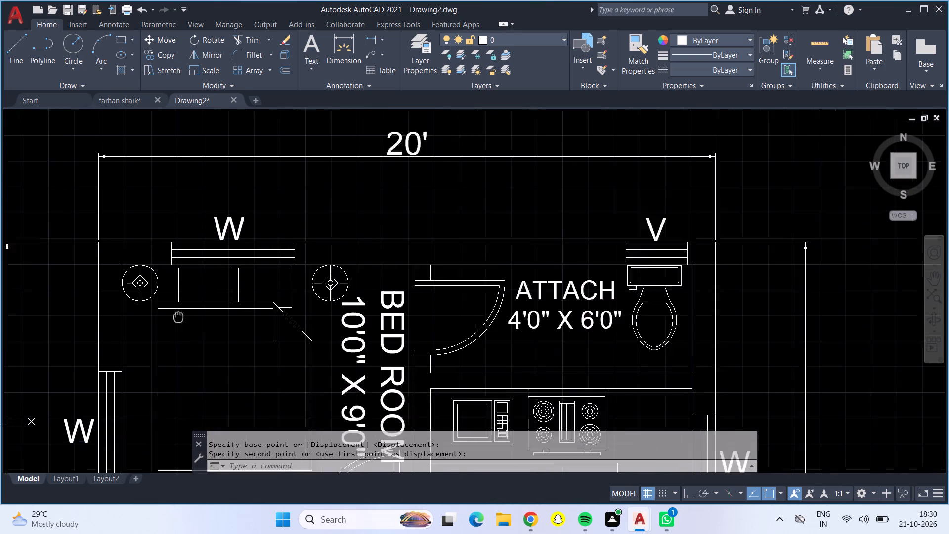
middle_click_drag(176, 310, 144, 181)
scroll(345, 402, "down", 2)
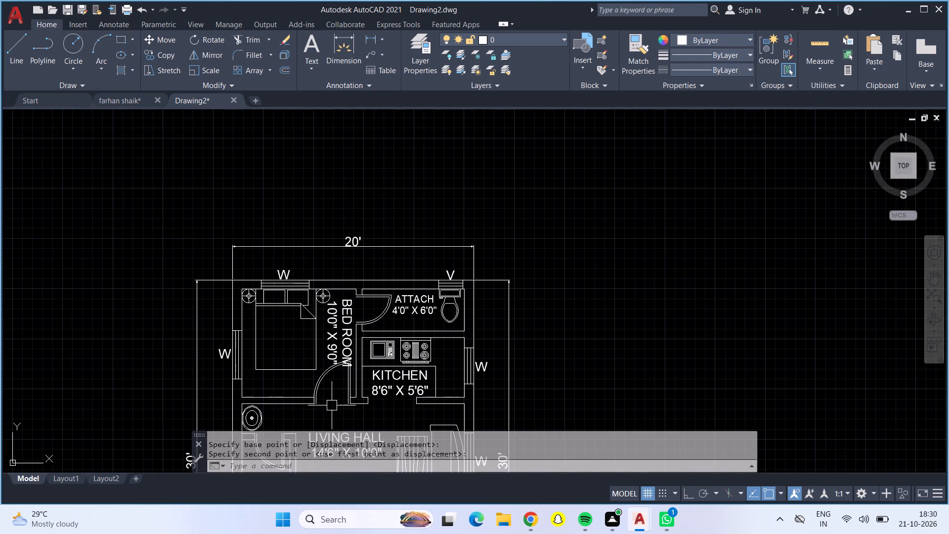
middle_click_drag(332, 405, 341, 217)
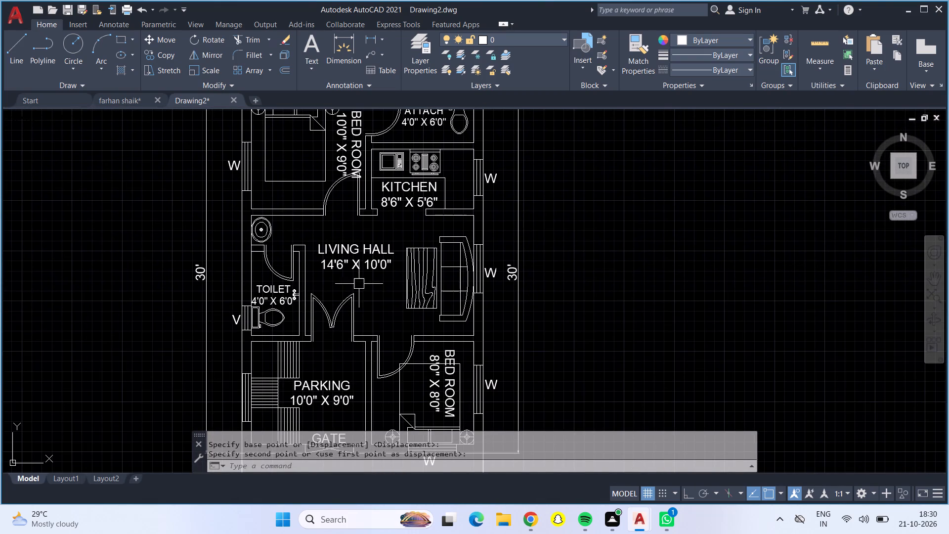
middle_click_drag(386, 316, 380, 235)
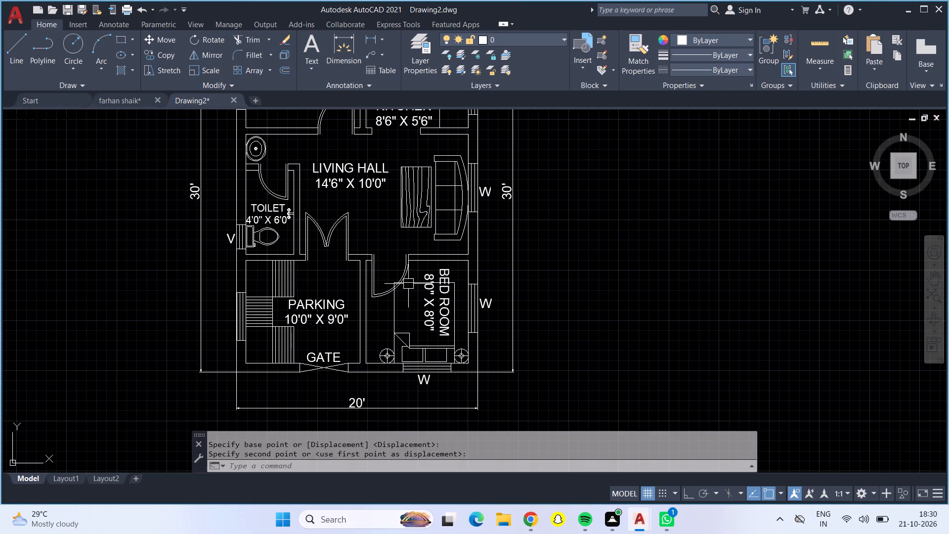
left_click(436, 300)
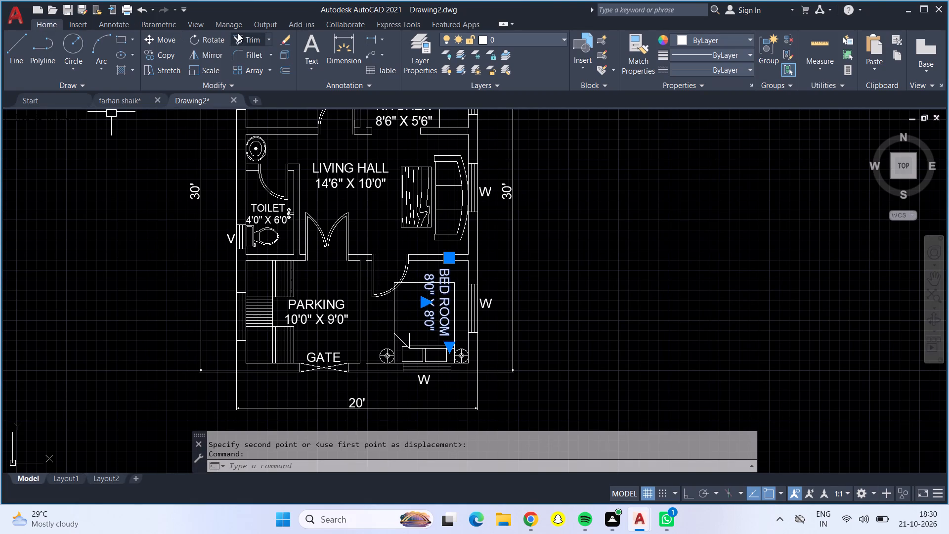
left_click(217, 37)
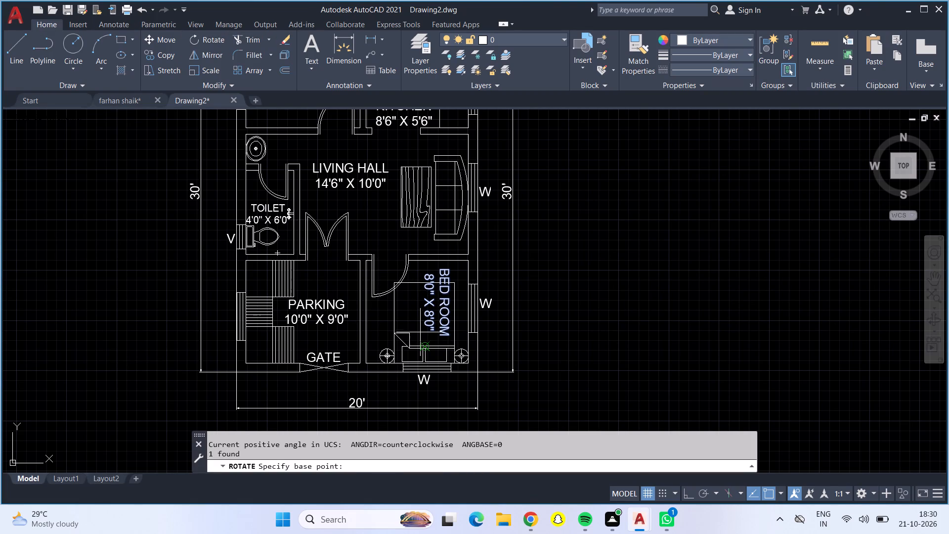
left_click(420, 332)
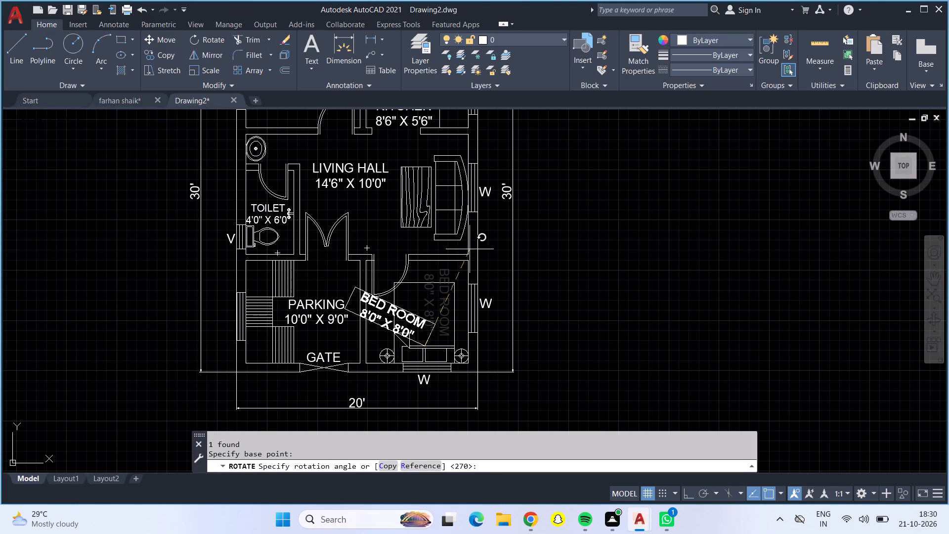
key("F8")
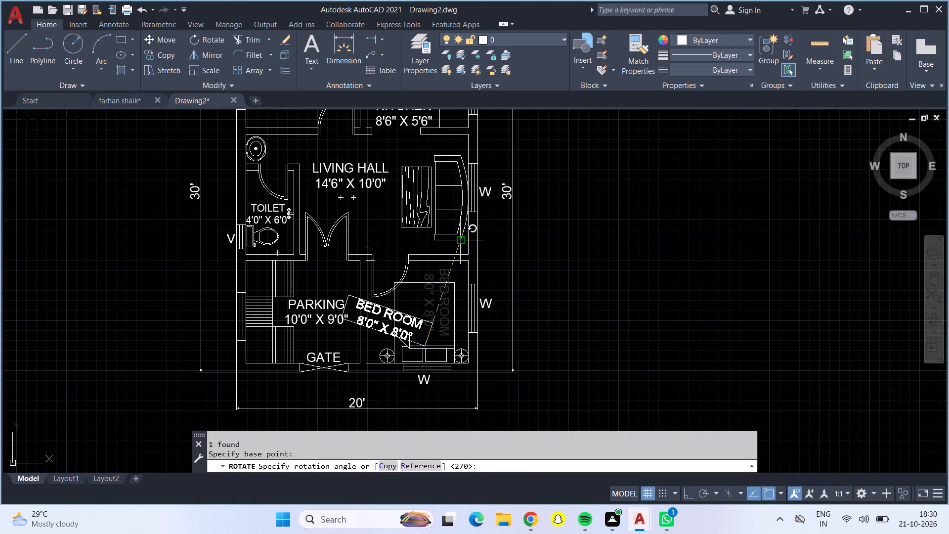
left_click(396, 318)
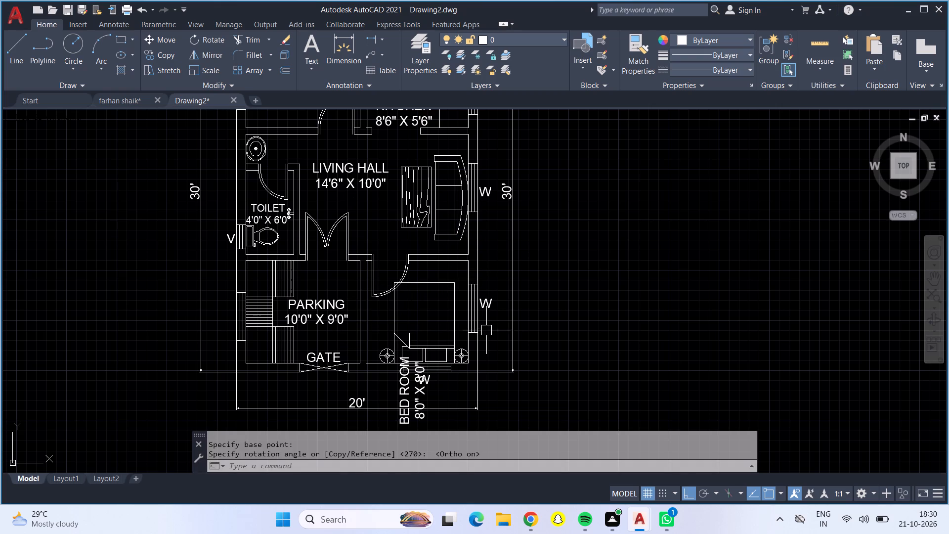
Rotate the southeast BED ROOM 8'0" X 8'0" label by 270° about a point near its lower end so it reads horizontally.
scroll(532, 402, "down", 1)
middle_click_drag(528, 404, 524, 298)
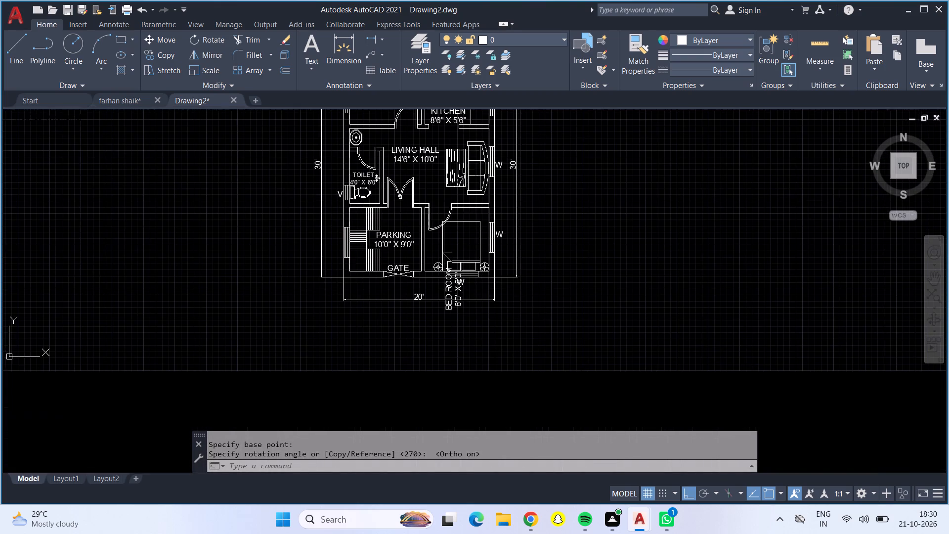
scroll(467, 282, "up", 3)
left_click(392, 320)
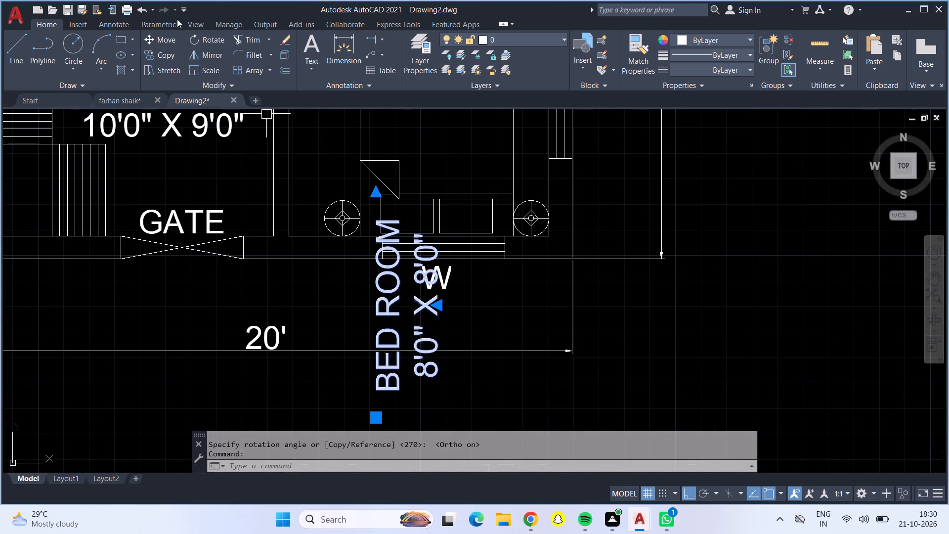
left_click(196, 38)
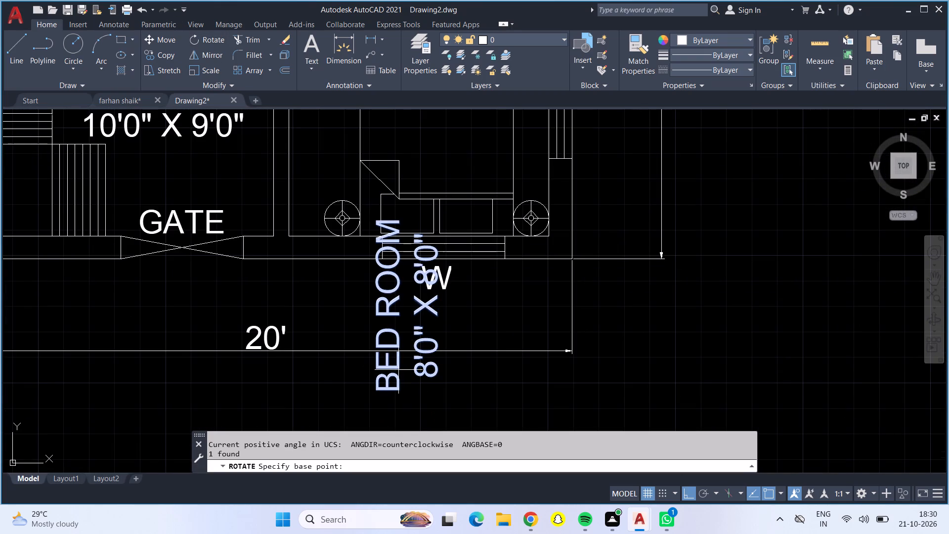
left_click(417, 375)
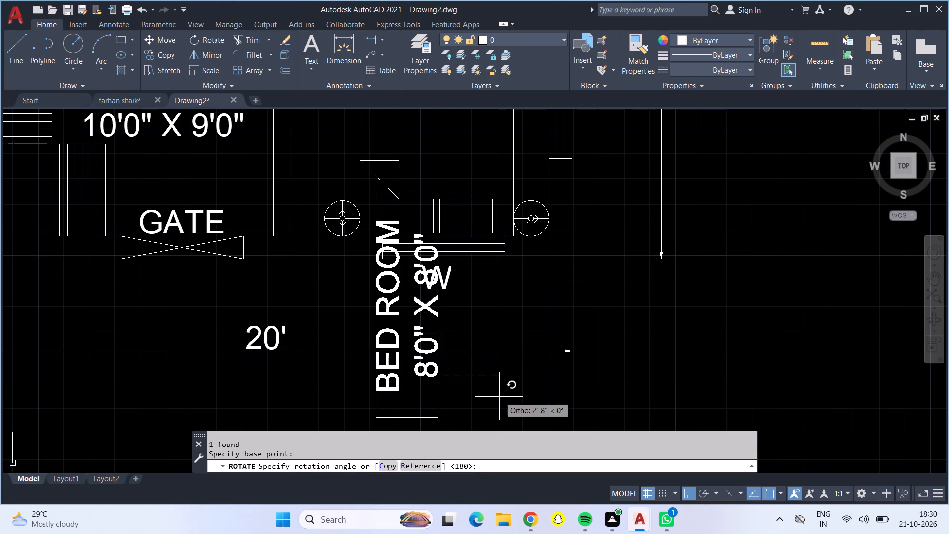
left_click(400, 400)
Move the horizontal BED ROOM 8'0" X 8'0" label up onto the bed in the southeast bedroom, with Ortho off.
left_click(448, 358)
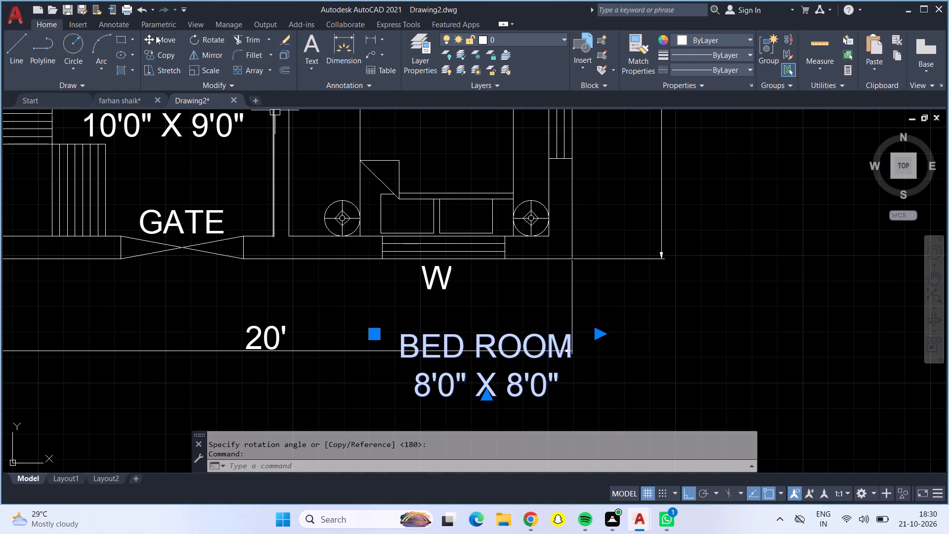
left_click(175, 42)
left_click(486, 363)
scroll(467, 256, "down", 1)
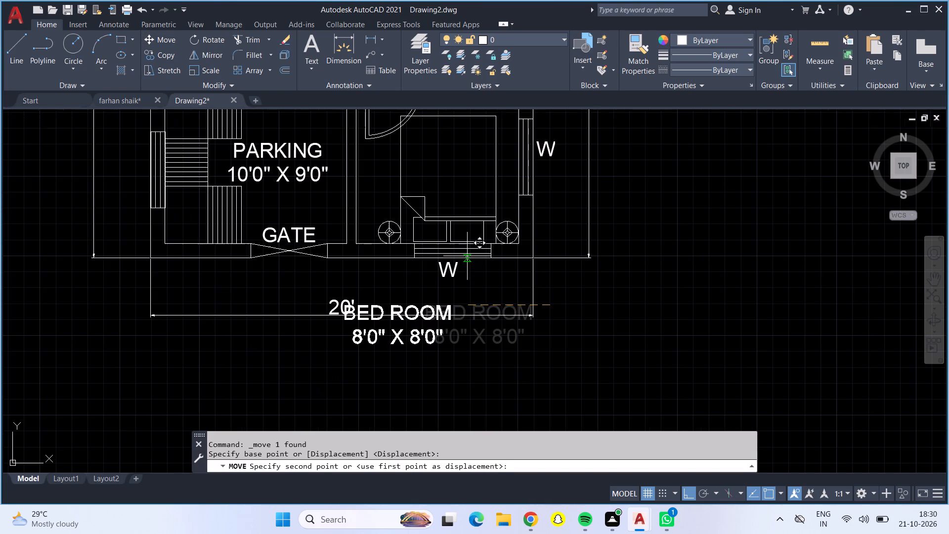
key("F8")
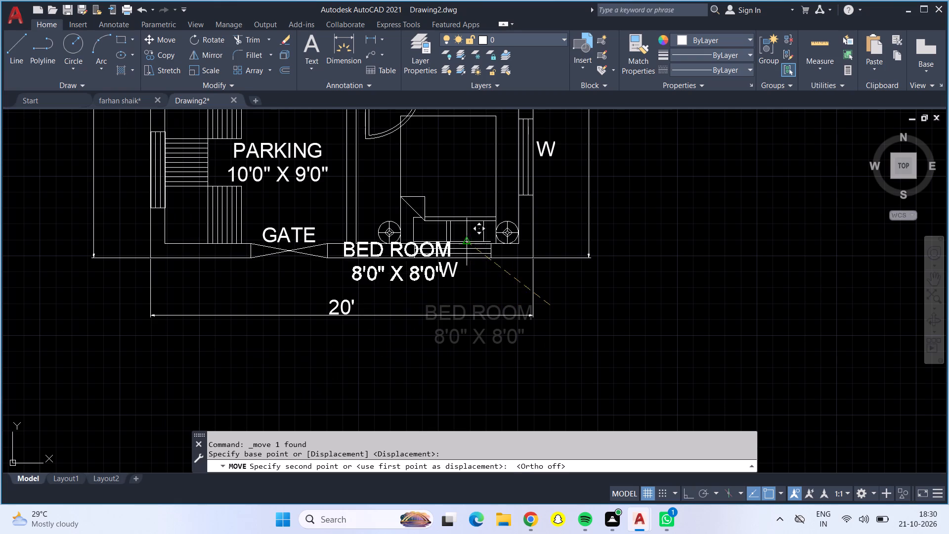
scroll(482, 192, "down", 1)
middle_click_drag(473, 173, 500, 366)
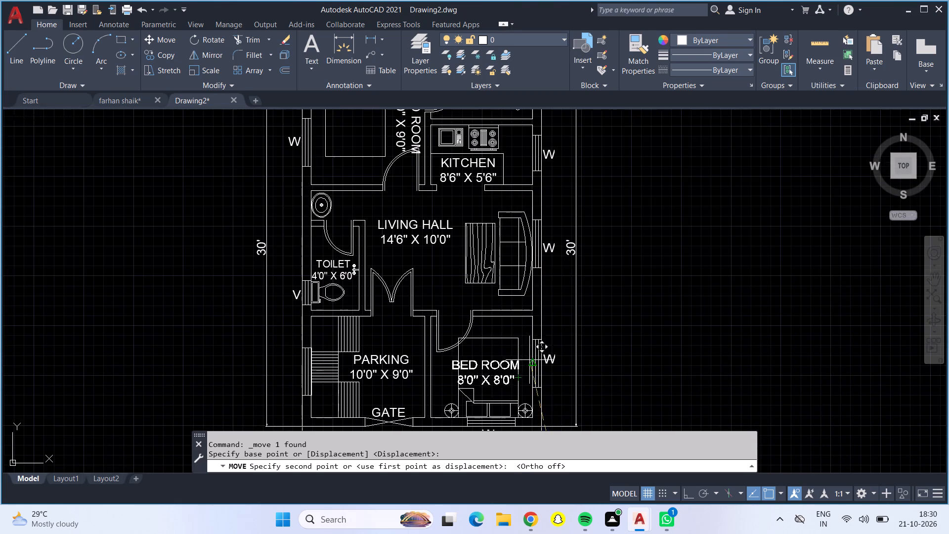
scroll(529, 360, "up", 2)
left_click(523, 356)
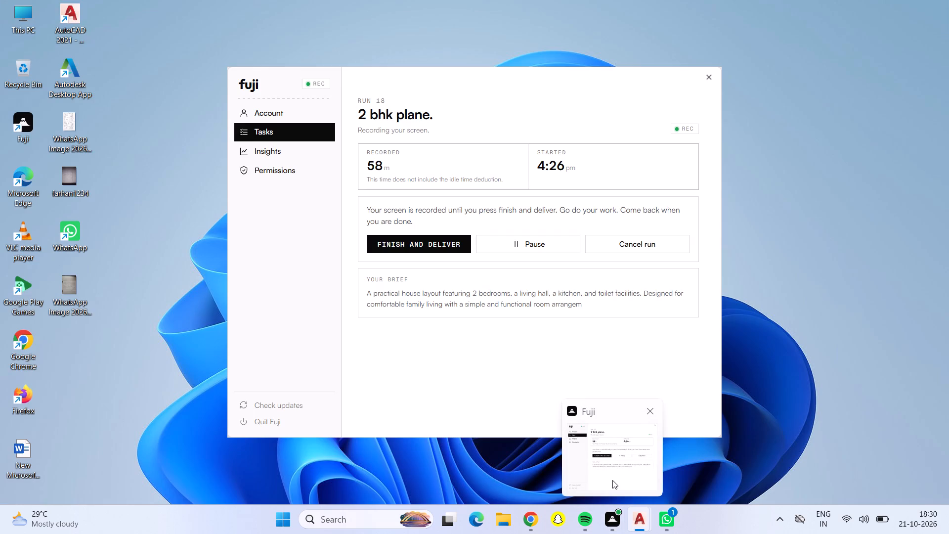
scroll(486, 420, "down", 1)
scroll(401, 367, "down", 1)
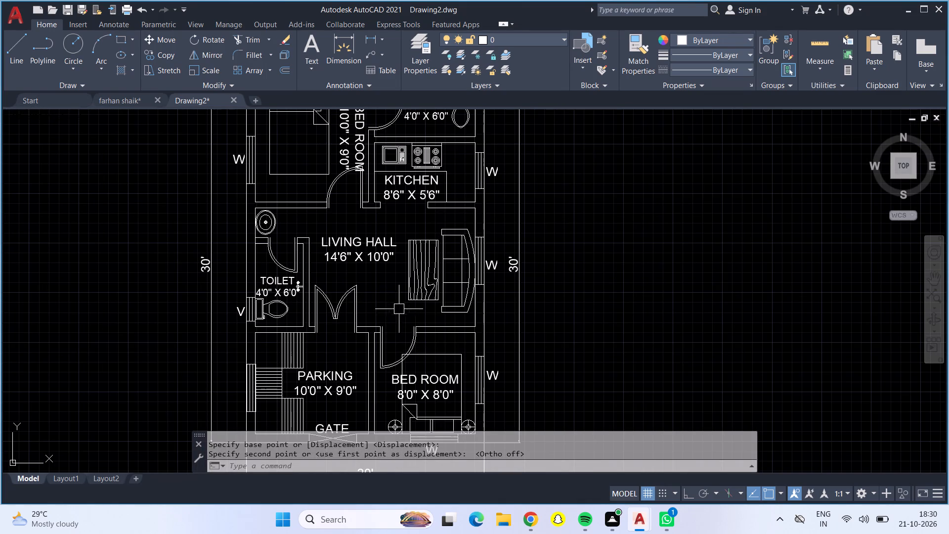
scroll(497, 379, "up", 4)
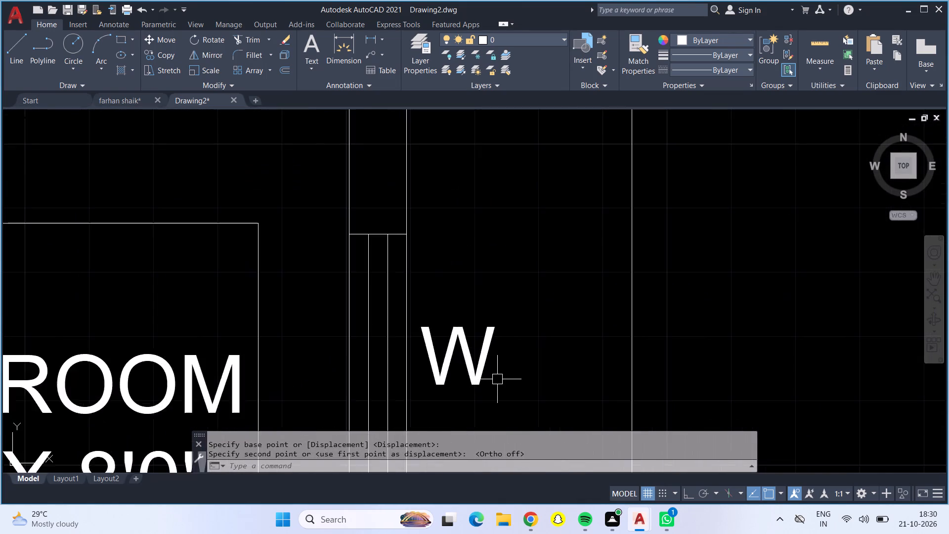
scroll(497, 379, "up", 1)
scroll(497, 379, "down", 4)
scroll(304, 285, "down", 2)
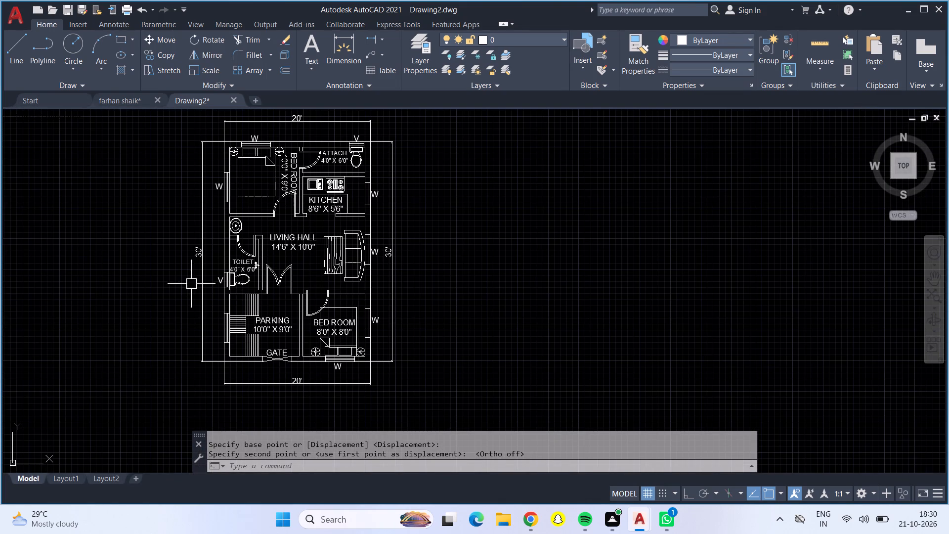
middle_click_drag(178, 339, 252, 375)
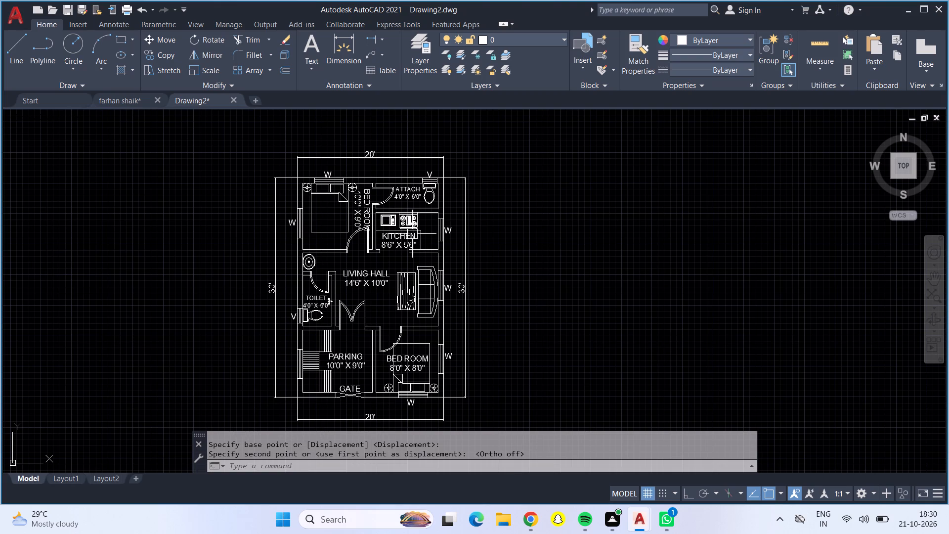
Insert the pedestal sink block from DesignCenter's House Designer blocks into the empty space west of the plan.
scroll(349, 262, "up", 1)
scroll(301, 263, "up", 2)
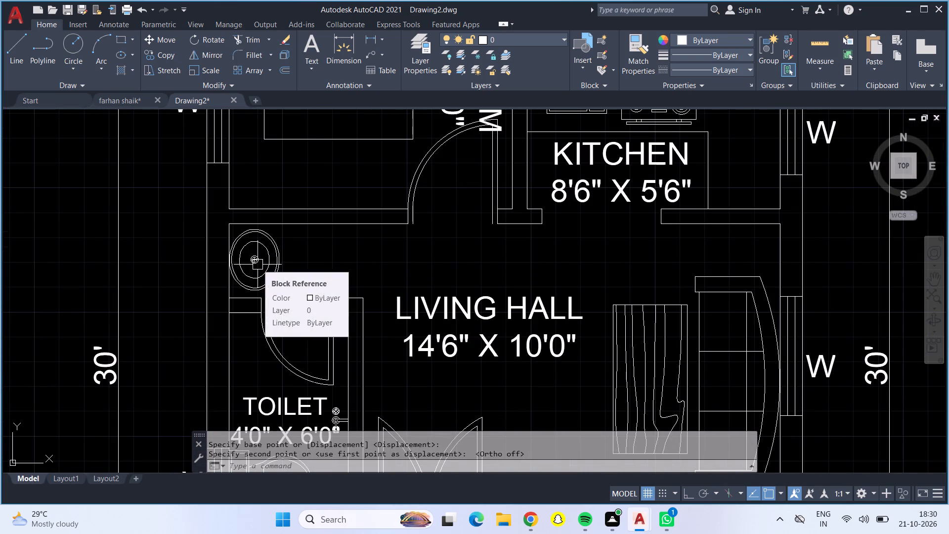
key("ctrl+2")
left_click_drag(291, 222, 402, 277)
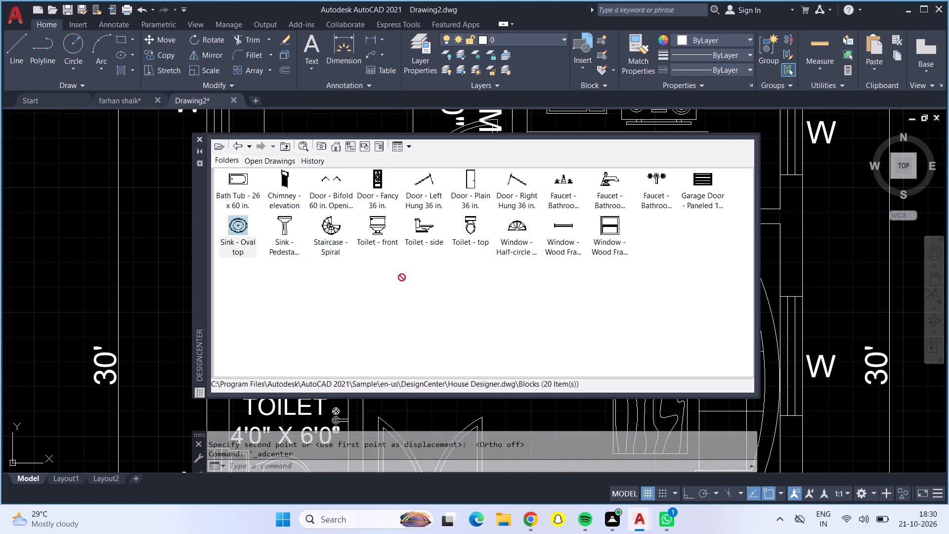
left_click_drag(402, 277, 62, 334)
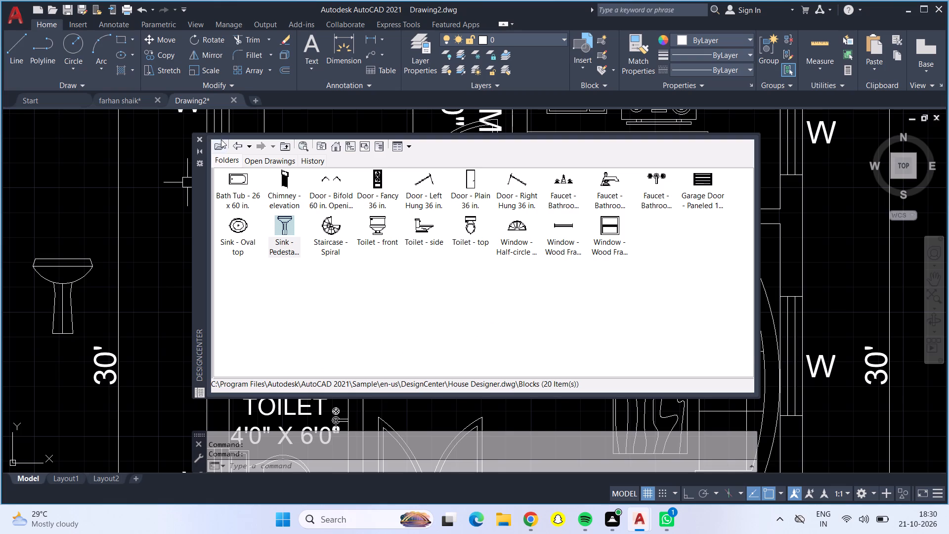
left_click(198, 134)
Rotate the pedestal sink 90° counterclockwise about its base, with Ortho on, so the bowl faces west.
left_click(57, 275)
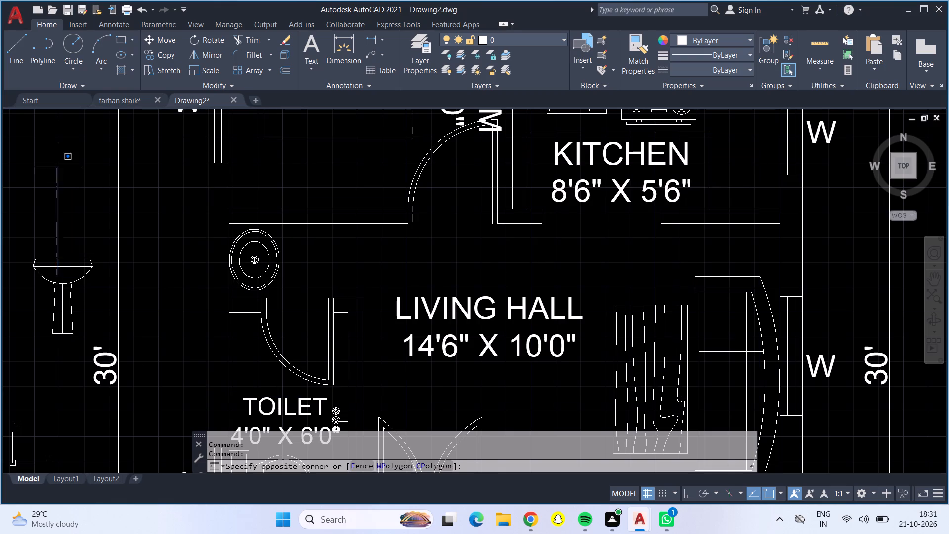
left_click(53, 221)
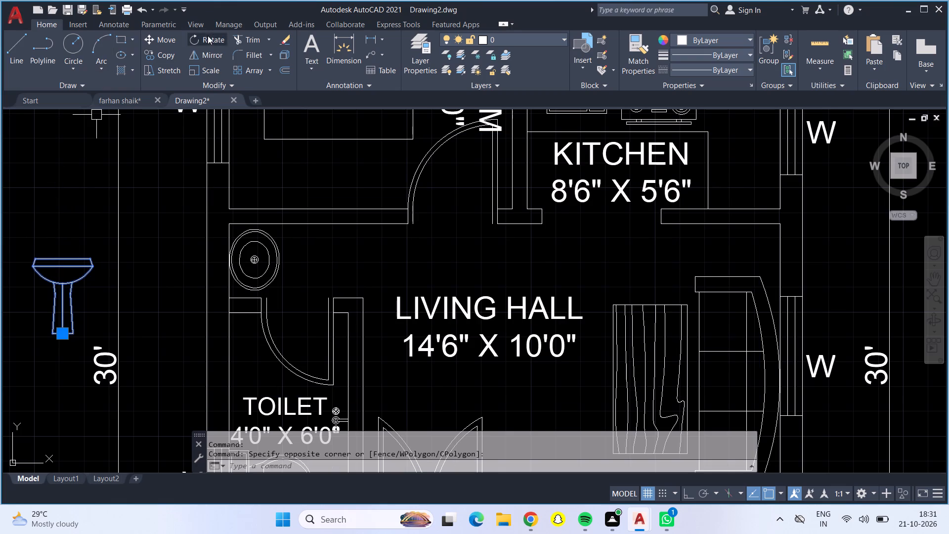
left_click(208, 36)
left_click(76, 330)
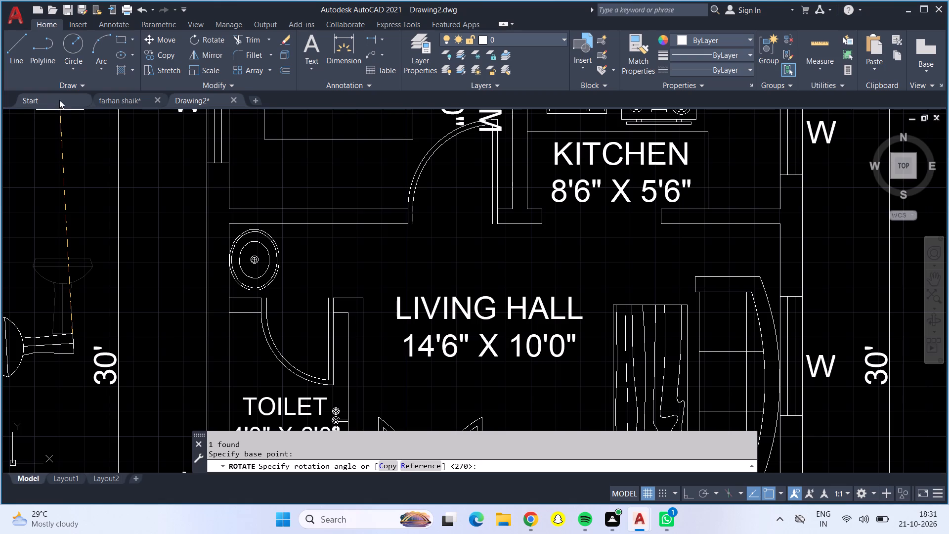
key("F8")
left_click(93, 156)
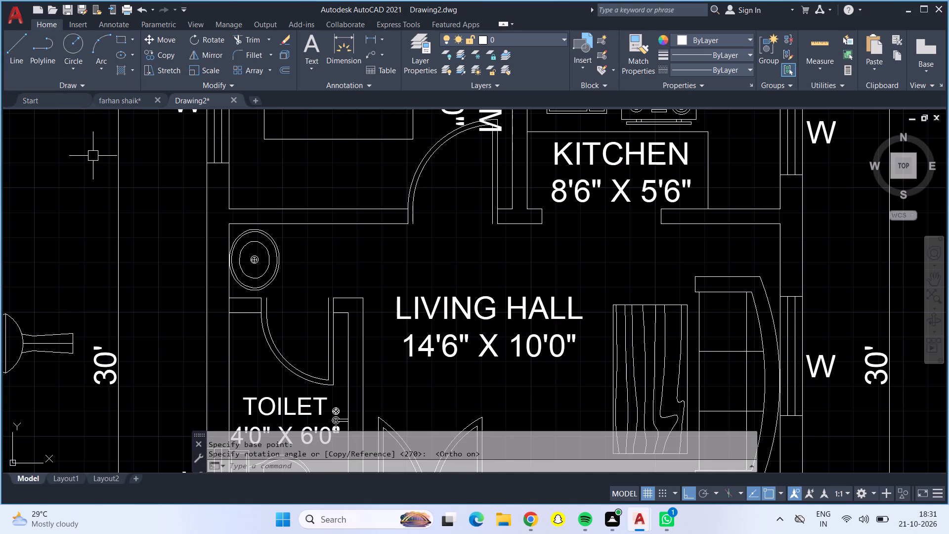
Move the rotated pedestal sink, with Ortho off, so its bowl overlaps the oval washbasin north of the toilet and its pedestal extends east.
left_click(31, 343)
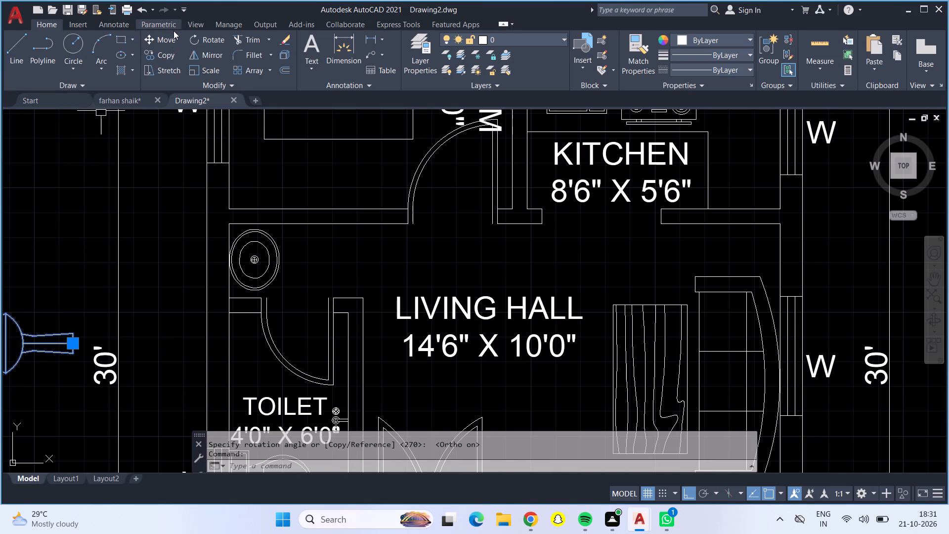
left_click(171, 42)
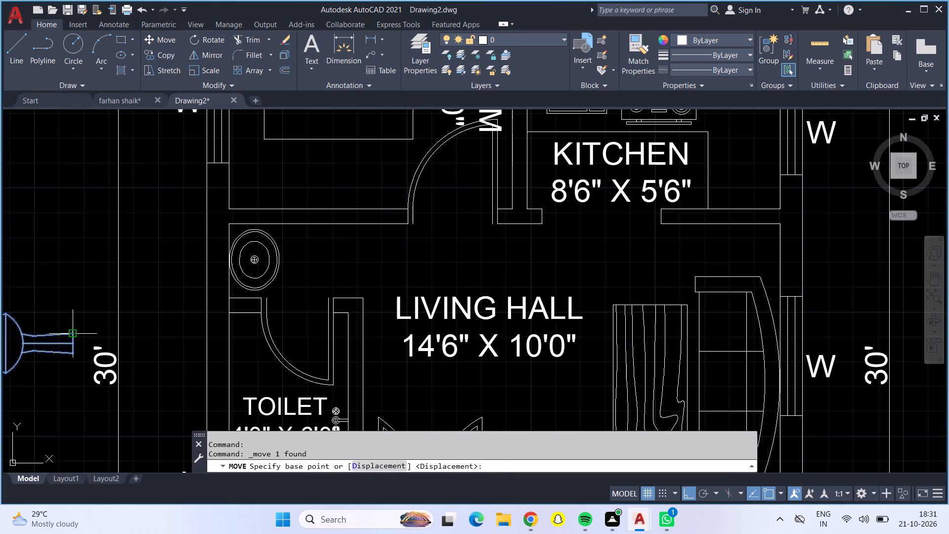
left_click(74, 334)
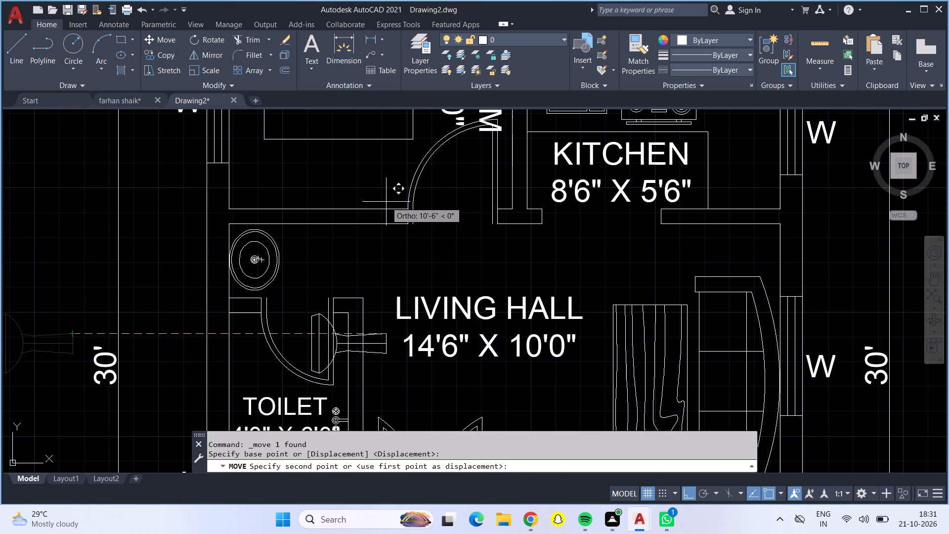
key("F8")
scroll(323, 267, "up", 3)
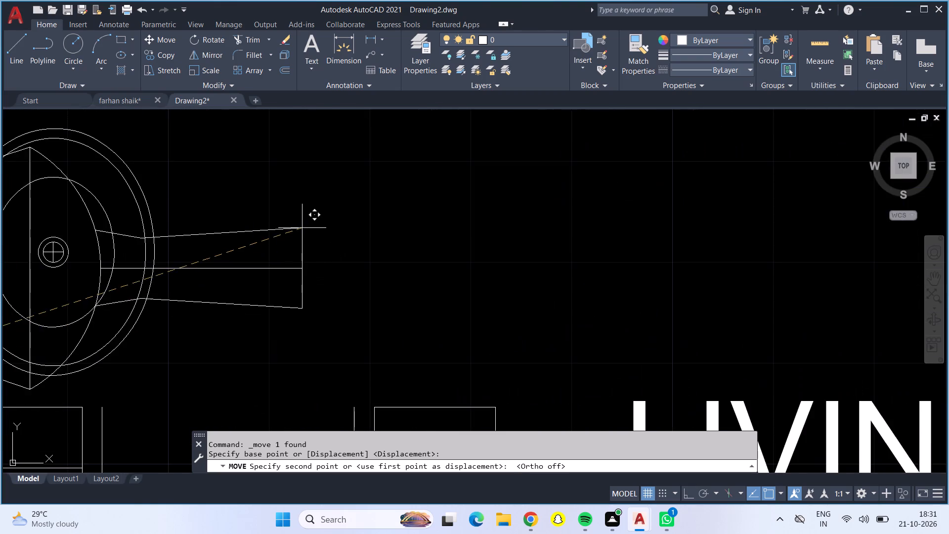
scroll(317, 228, "down", 1)
middle_click_drag(317, 228, 353, 228)
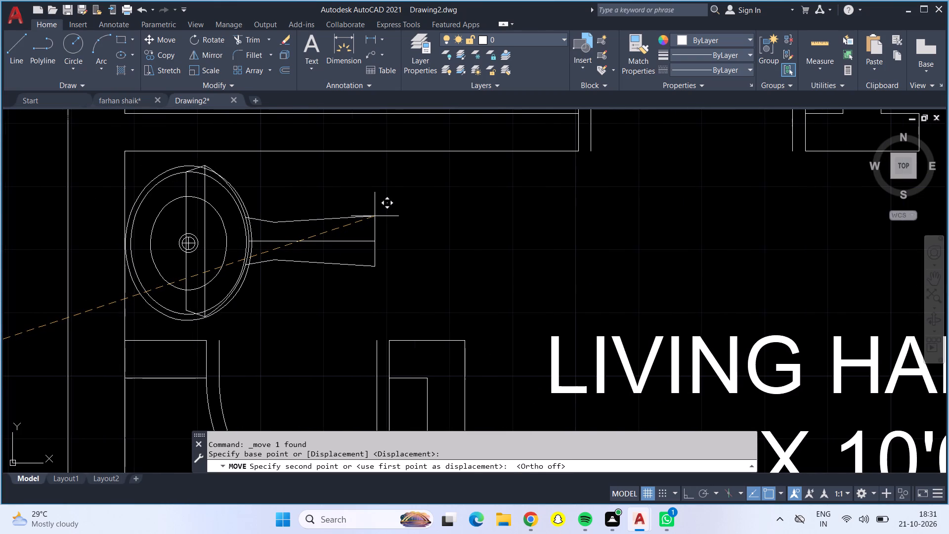
left_click(372, 217)
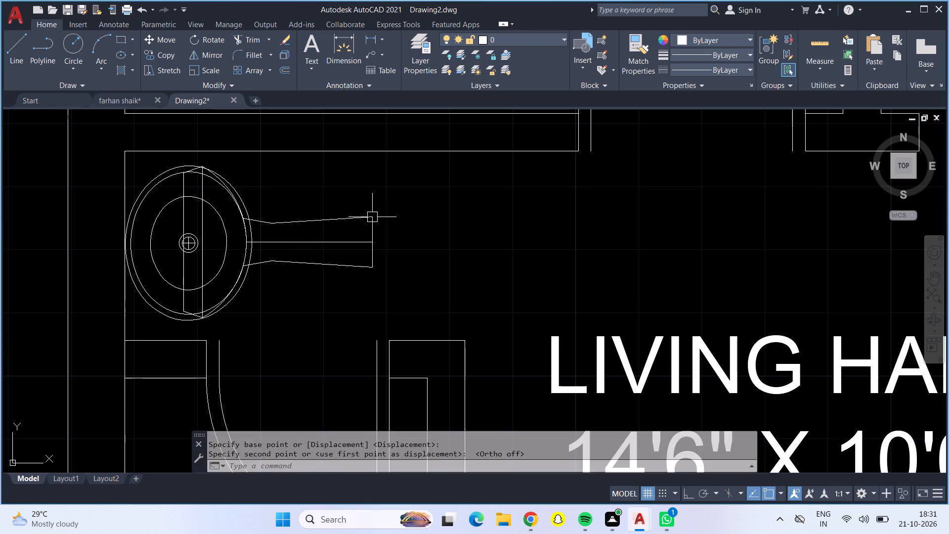
Draw crossing diagonal lines across the opening east of the washbasin, between the toilet wall's northeast end and the bedroom wall to the north.
scroll(372, 217, "down", 3)
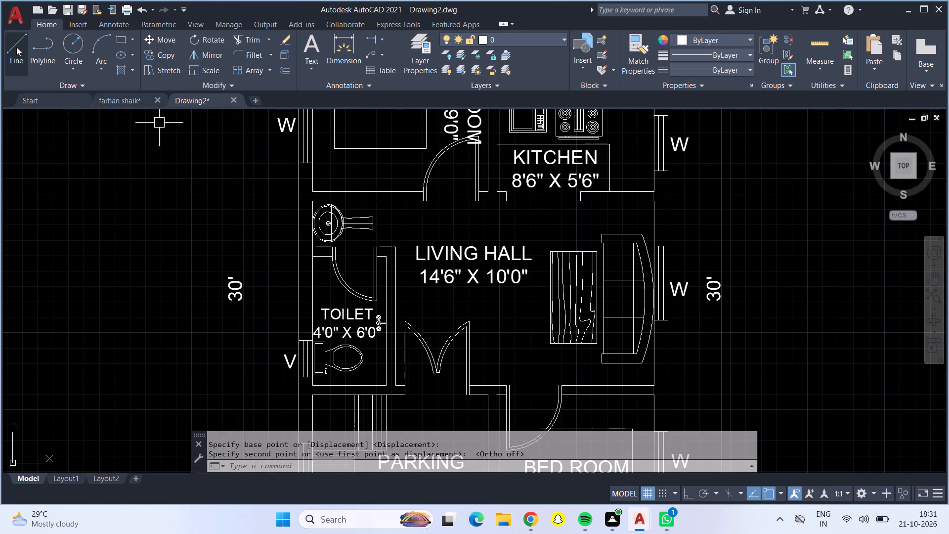
left_click(7, 43)
left_click(8, 44)
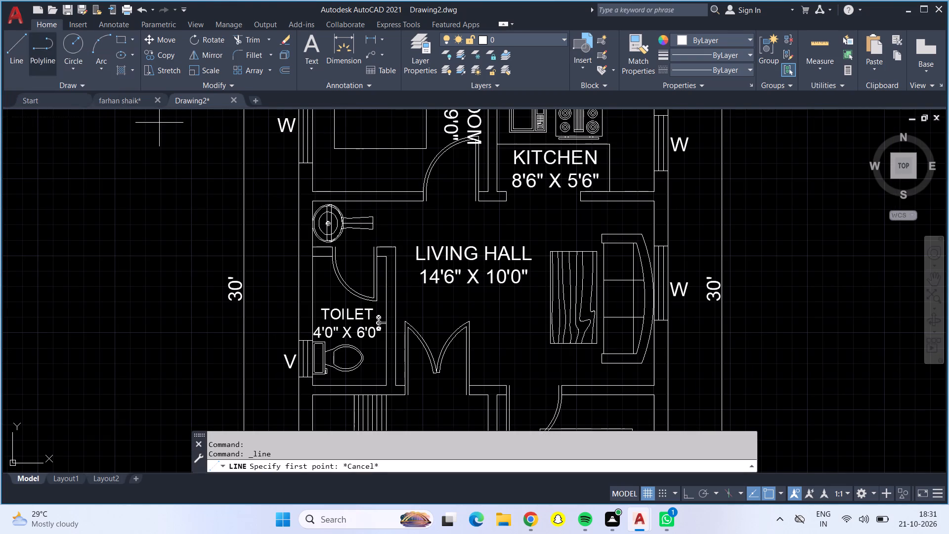
scroll(385, 243, "up", 5)
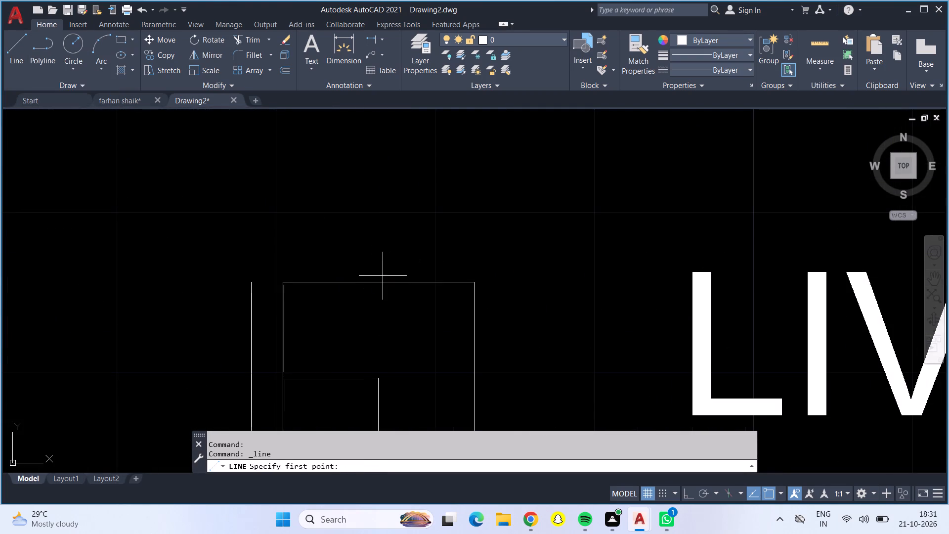
left_click(474, 281)
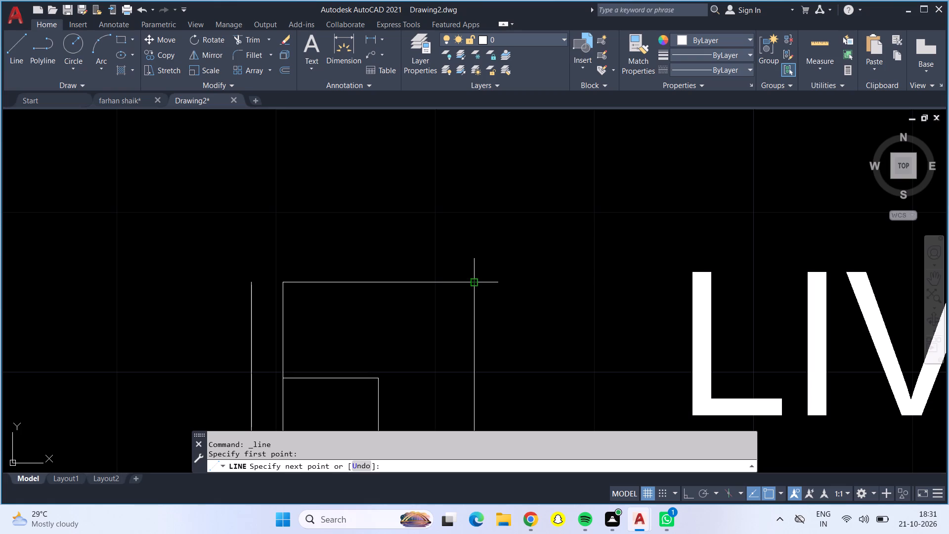
scroll(461, 219, "down", 2)
middle_click_drag(447, 223, 447, 258)
middle_click(446, 365)
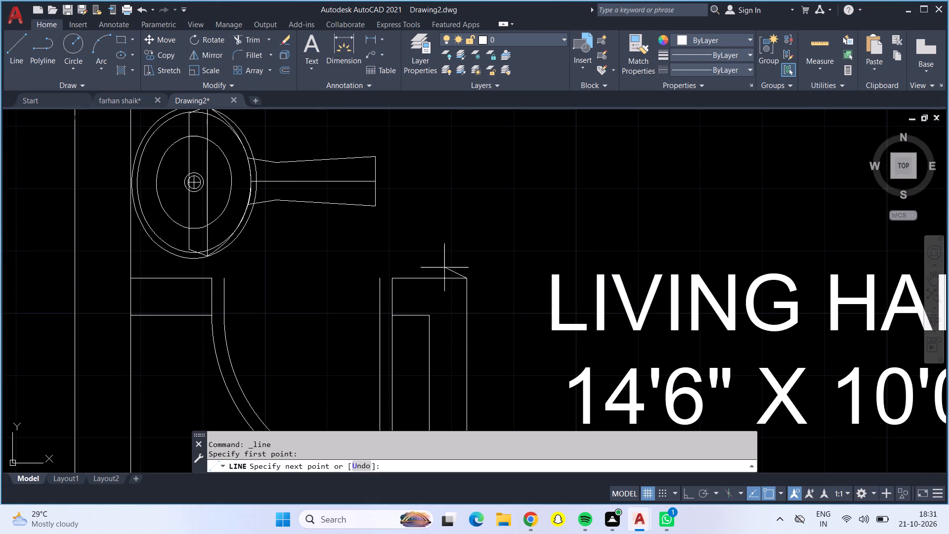
scroll(442, 234, "down", 1)
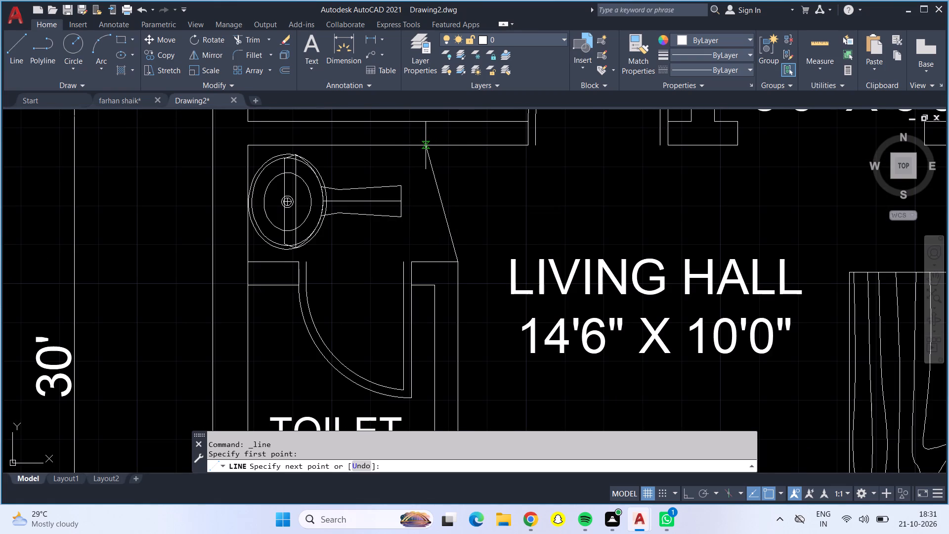
left_click(426, 145)
left_click(458, 146)
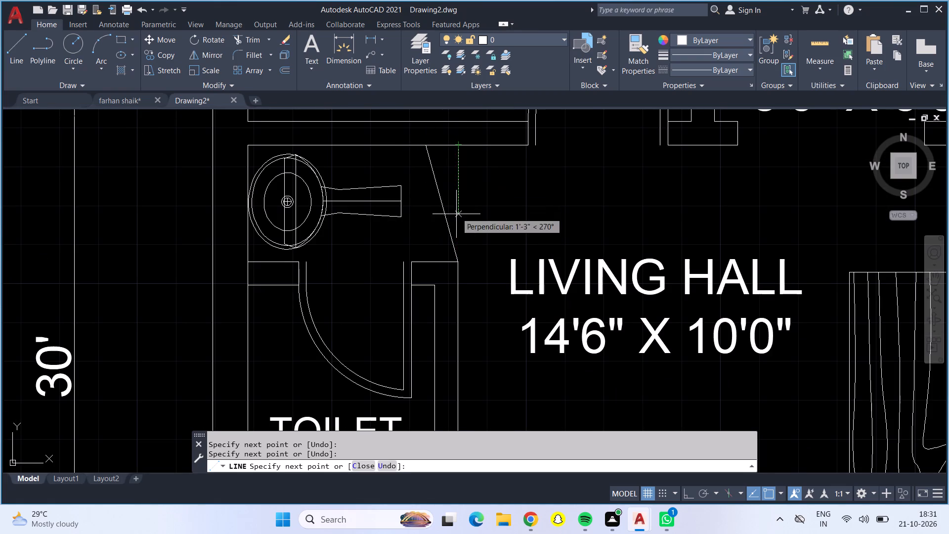
left_click(438, 262)
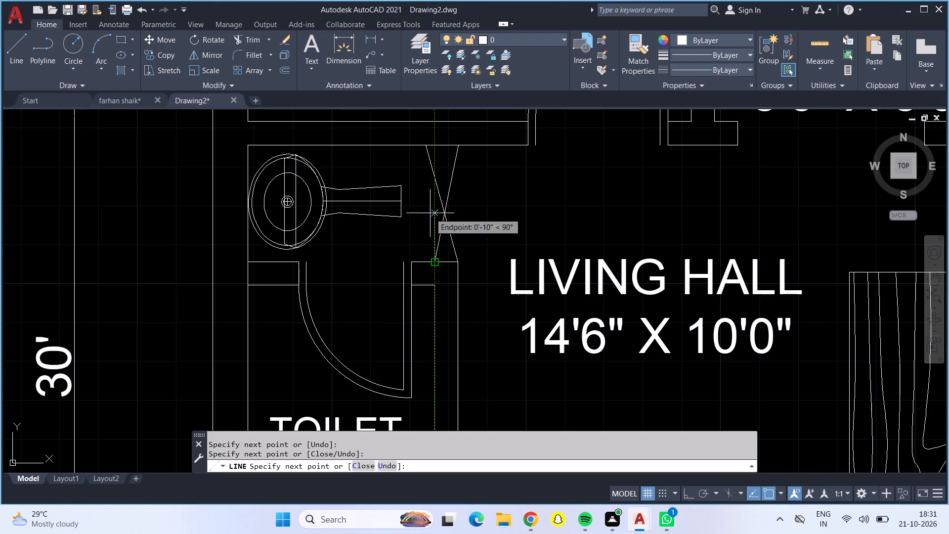
left_click(444, 145)
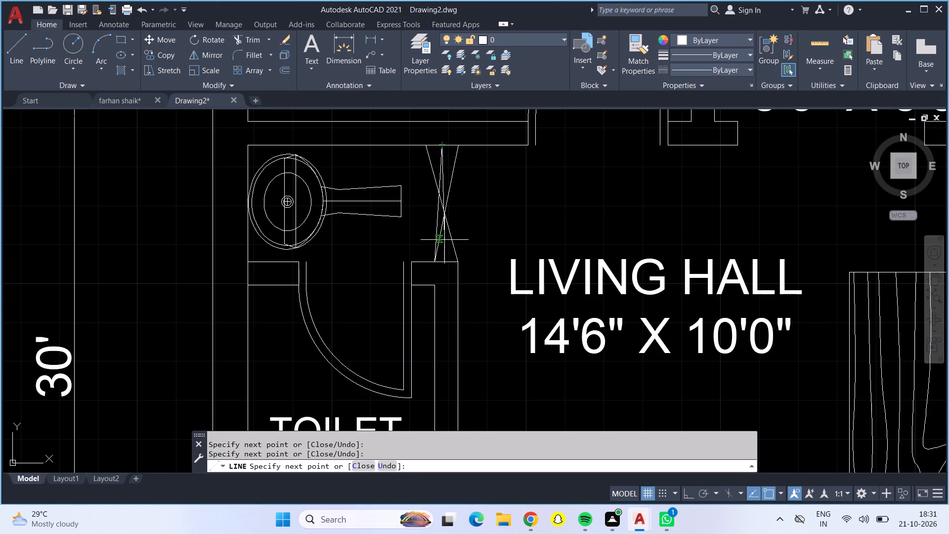
key("Escape")
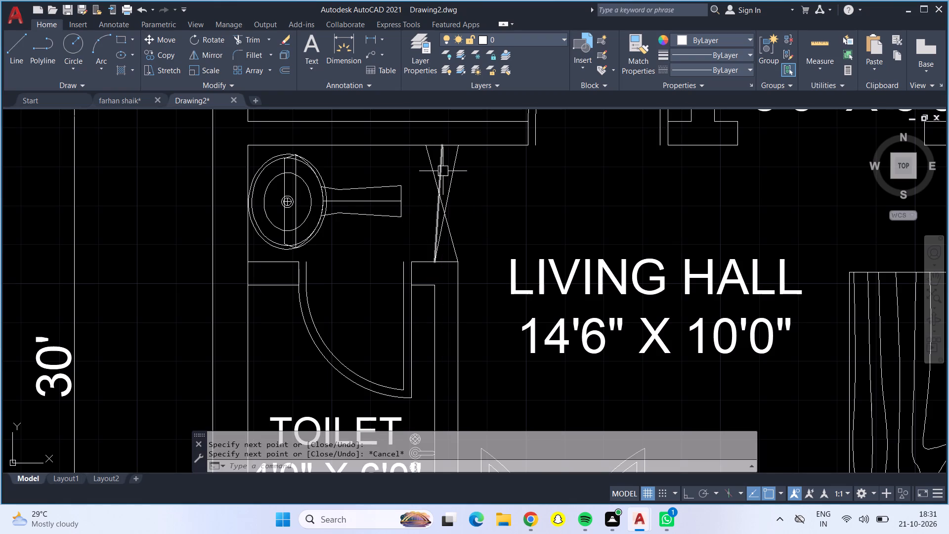
Replace the stray steep line in the cross with a near-vertical line through its intersection, from the toilet wall to the bedroom wall.
left_click(443, 171)
key("Delete")
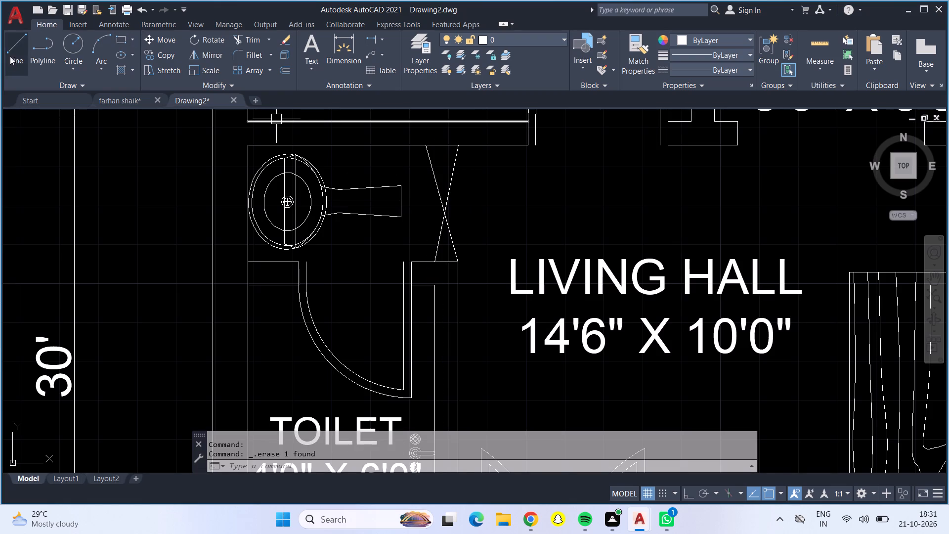
left_click(16, 38)
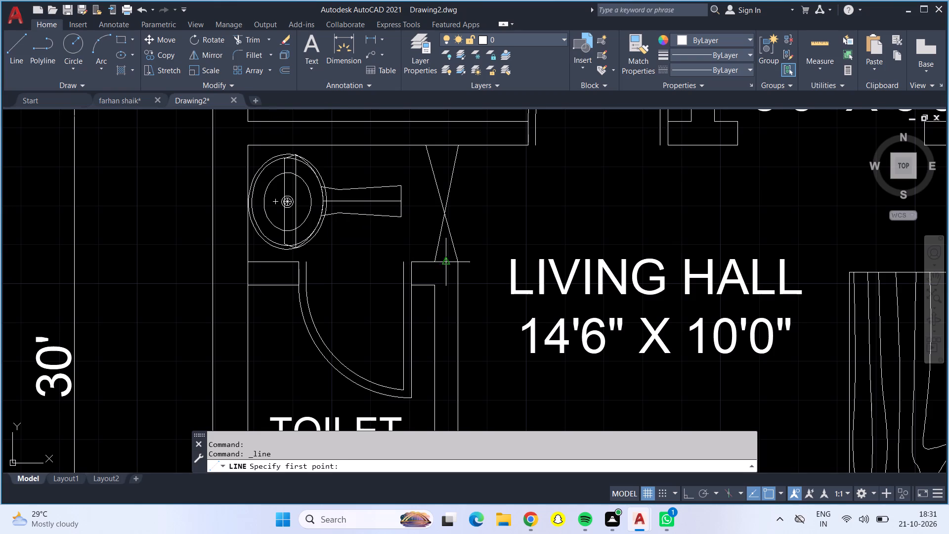
left_click_drag(446, 260, 447, 252)
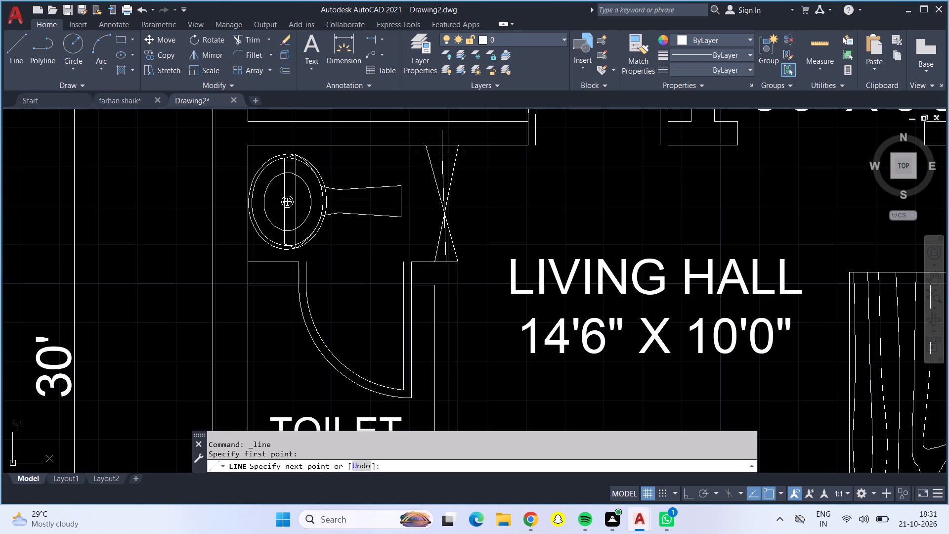
left_click(443, 144)
scroll(440, 199, "down", 1)
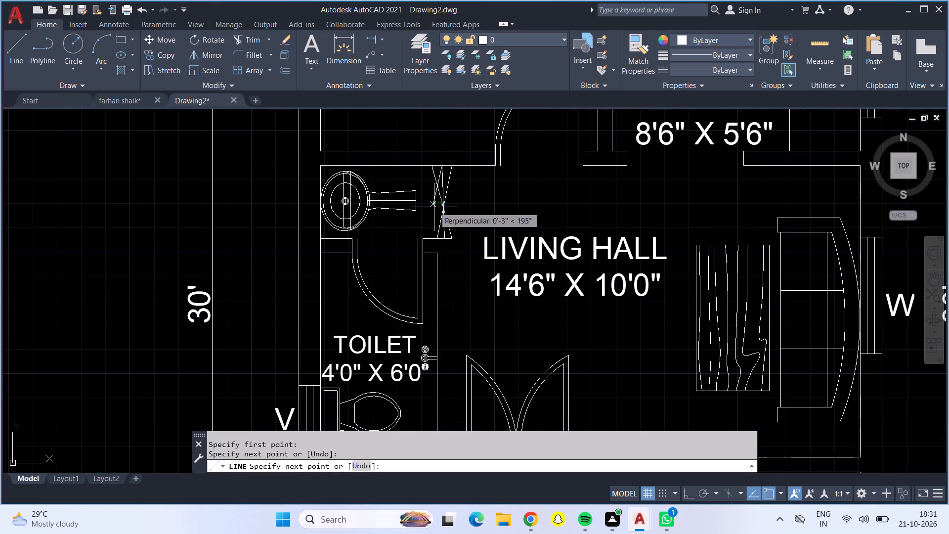
key("Escape")
Draw a U-shaped stair direction line in the parking area with Ortho on, starting east of the north flight and ending inside the south flight.
scroll(430, 212, "down", 3)
middle_click_drag(294, 251, 245, 337)
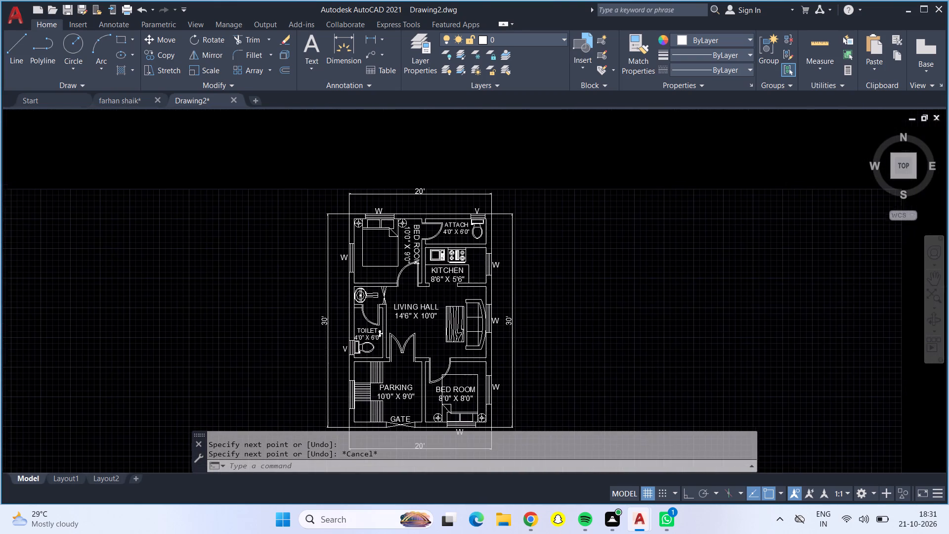
middle_click_drag(245, 337, 235, 288)
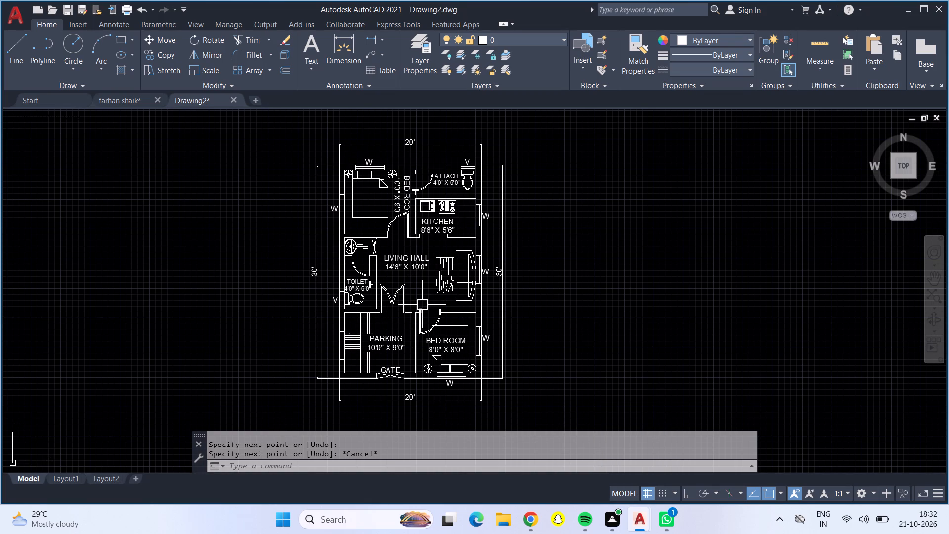
middle_click_drag(421, 291, 532, 291)
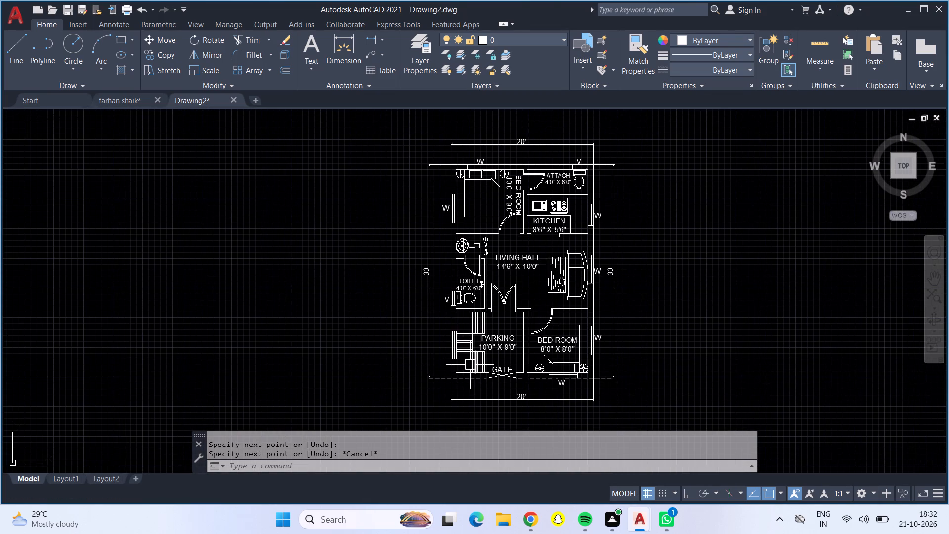
scroll(456, 361, "up", 3)
middle_click(478, 363)
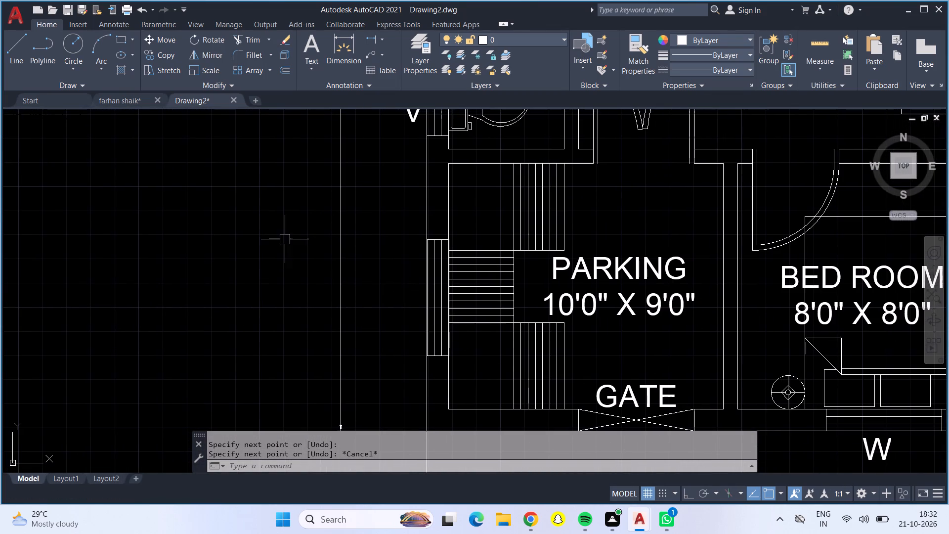
left_click(26, 39)
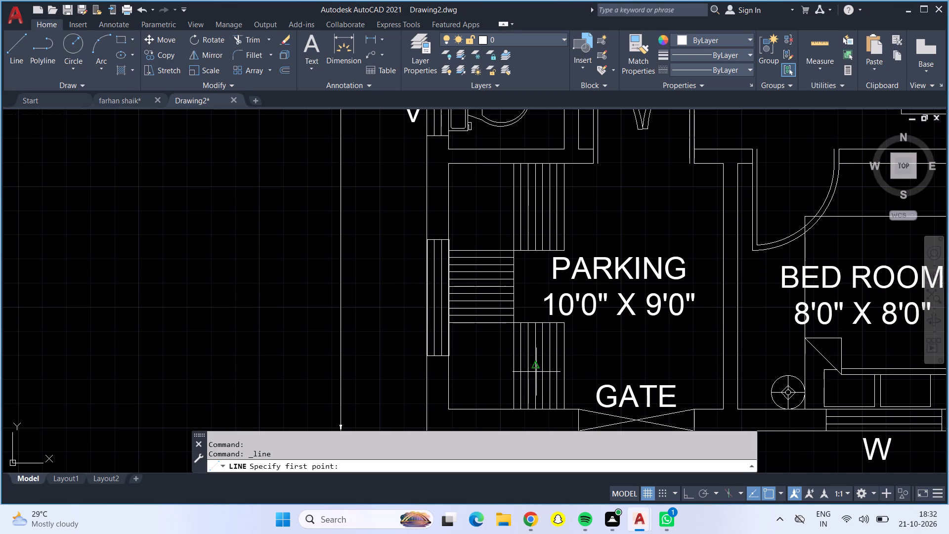
left_click(587, 206)
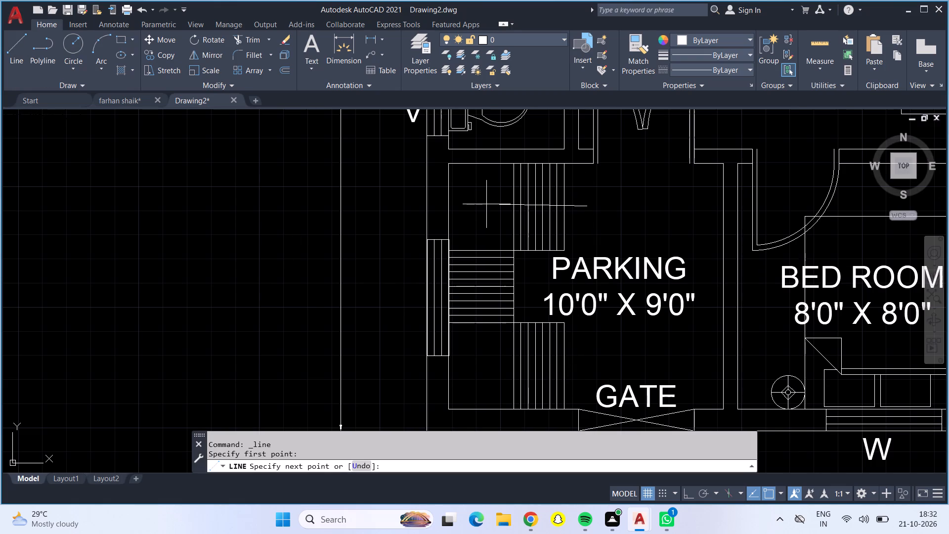
key("F8")
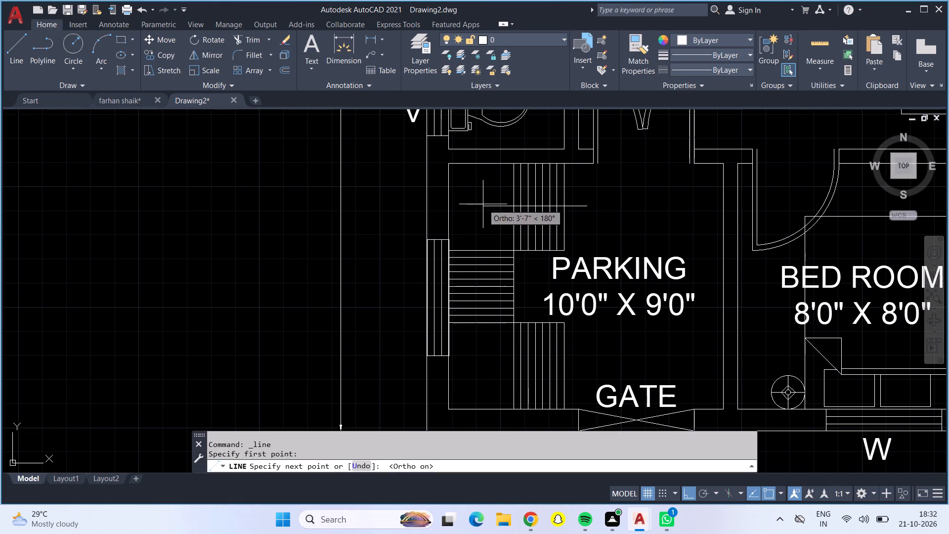
left_click(483, 204)
left_click(473, 360)
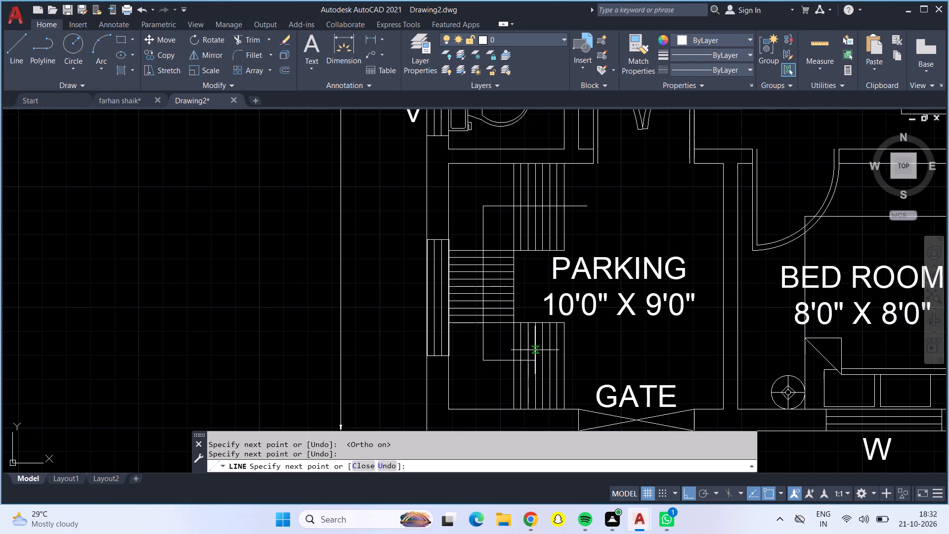
scroll(535, 350, "up", 3)
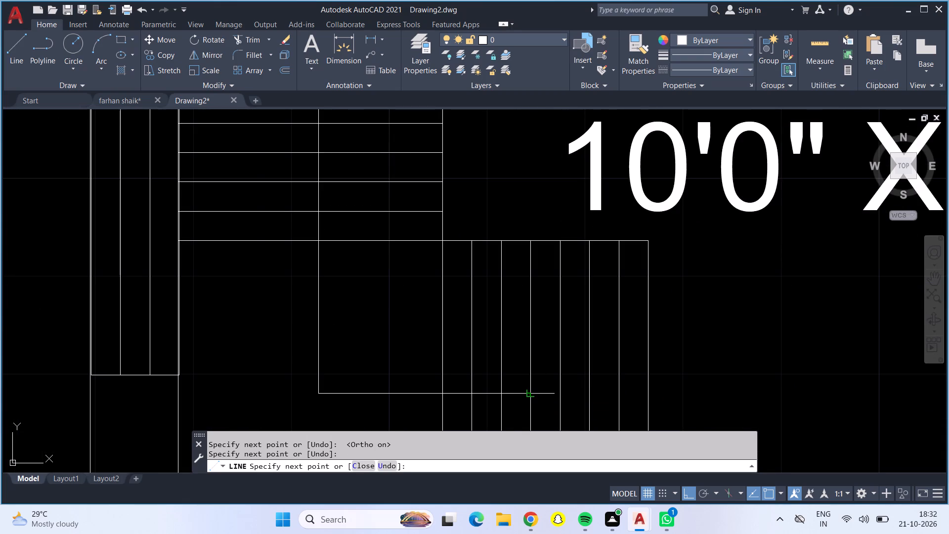
left_click(532, 396)
Draw an arrowhead at the direction line's south-flight end, using 2" offsets north and east, with diagonals meeting at the east-pointing tip.
key("2")
key("shift+quotedbl")
key("Return")
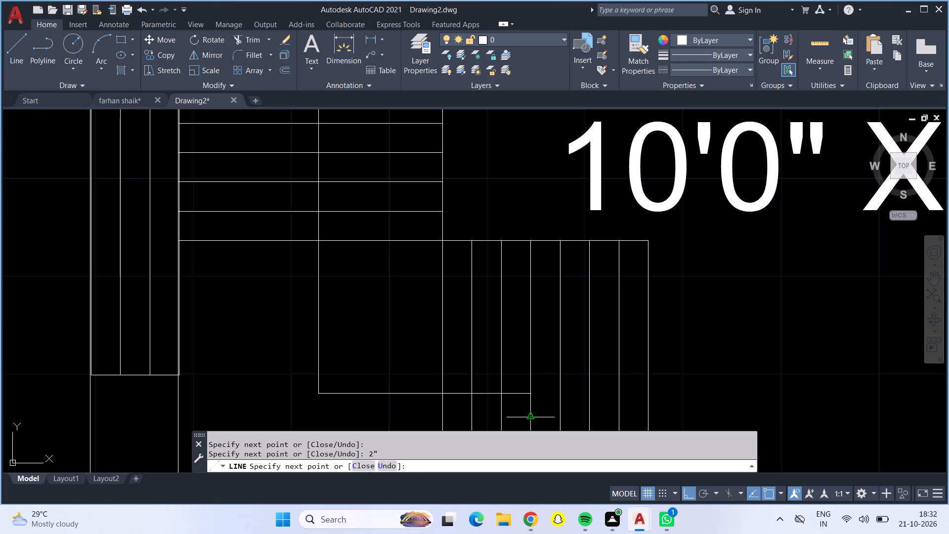
key("2")
key("shift+quotedbl")
key("Return")
type("2\"")
key("Return")
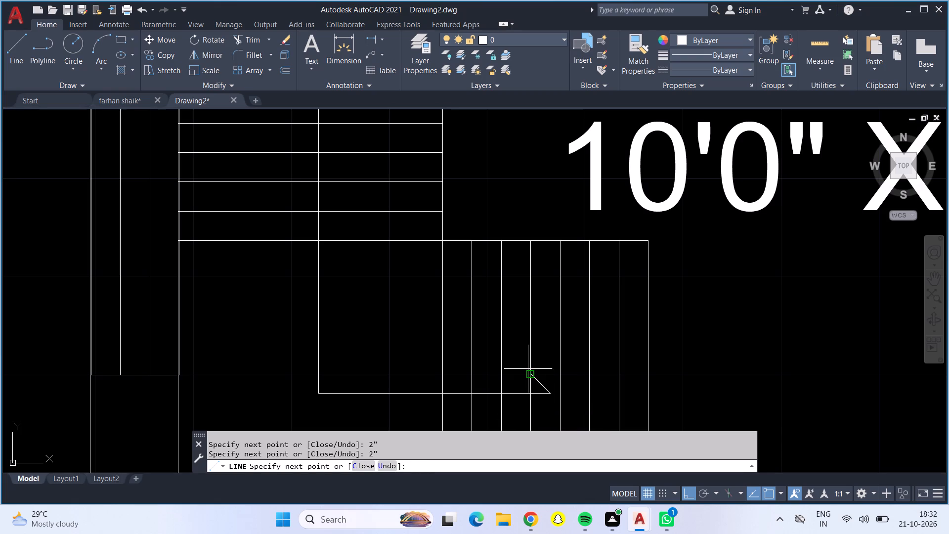
left_click(528, 372)
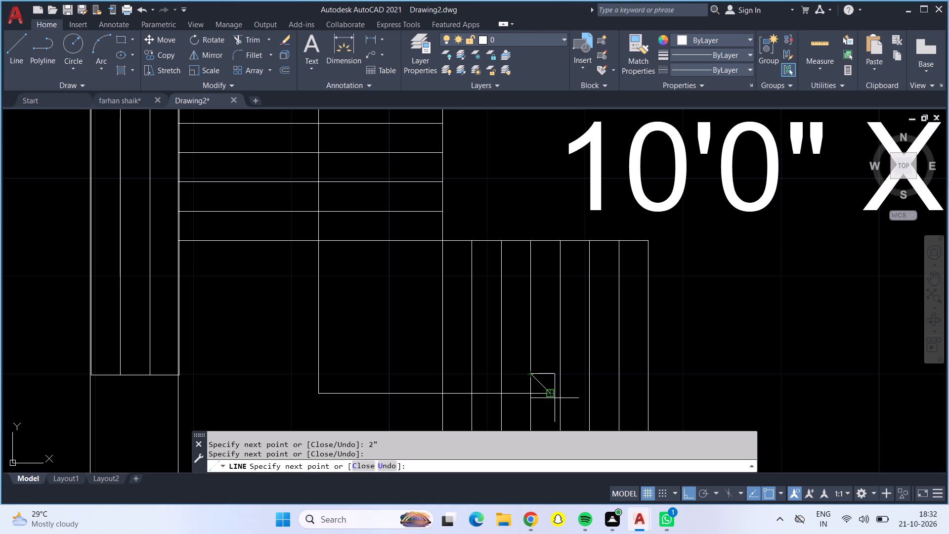
left_click(547, 396)
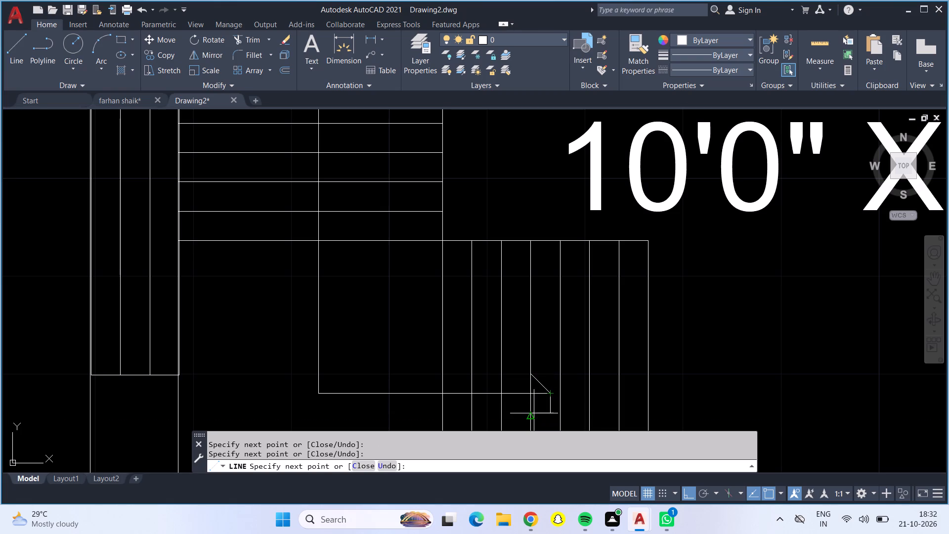
left_click(532, 413)
Add two inner lines from the arrowhead's tip back to the tread line, one on each side of the direction line.
scroll(543, 399, "up", 3)
left_click(568, 380)
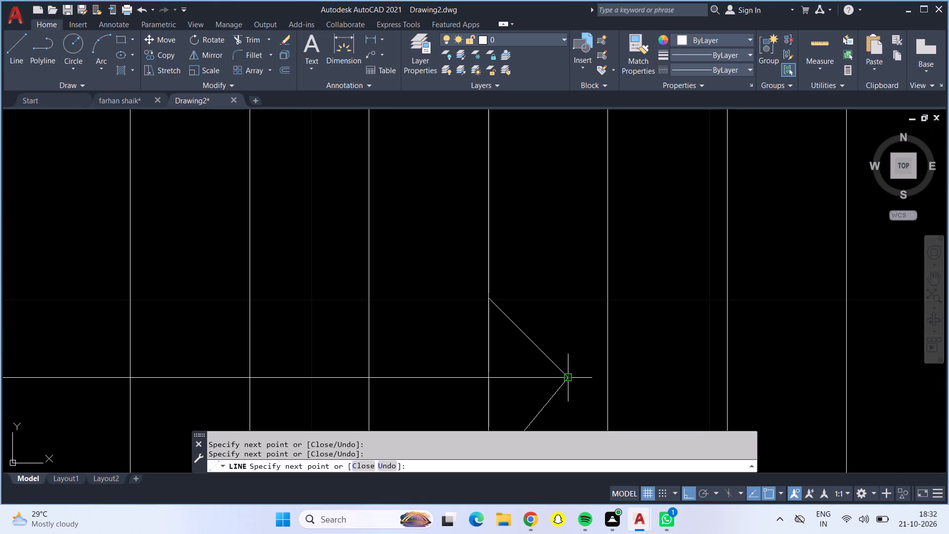
left_click(485, 349)
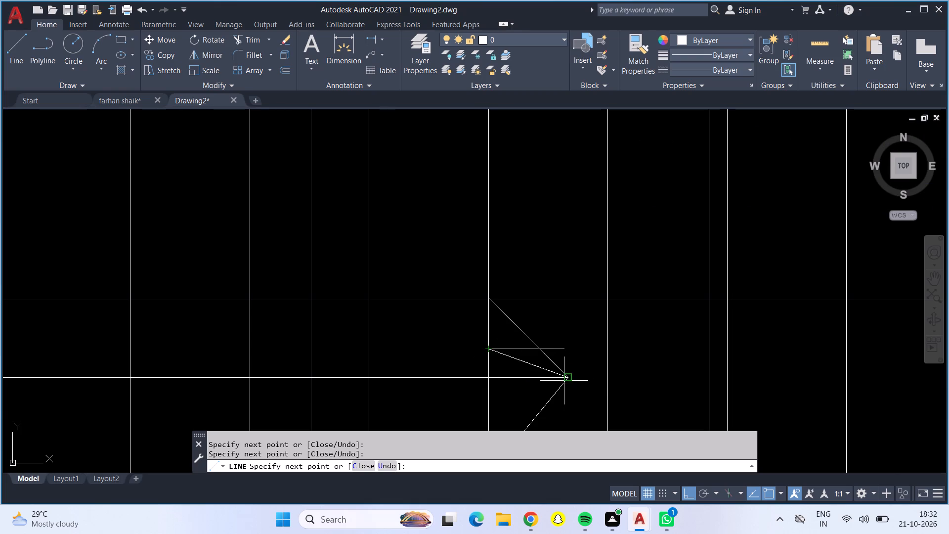
left_click(567, 381)
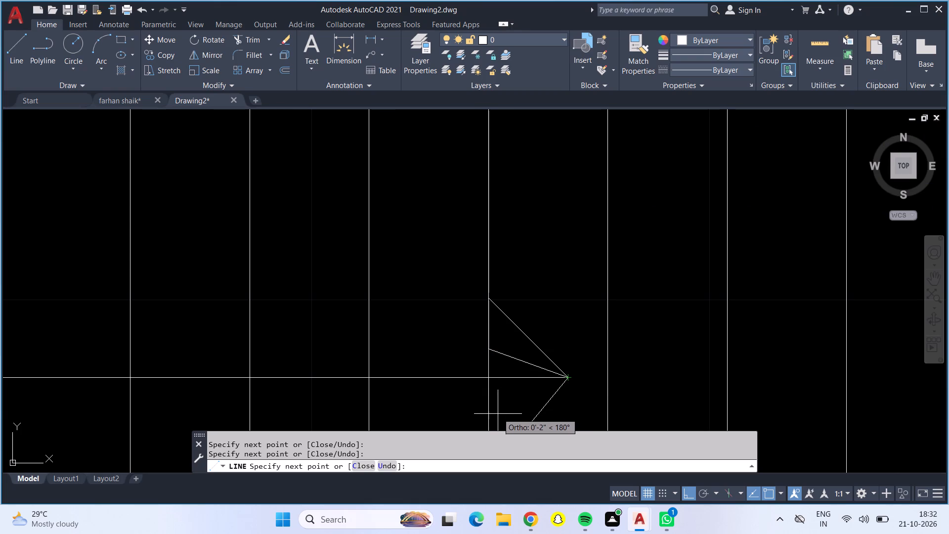
left_click(489, 418)
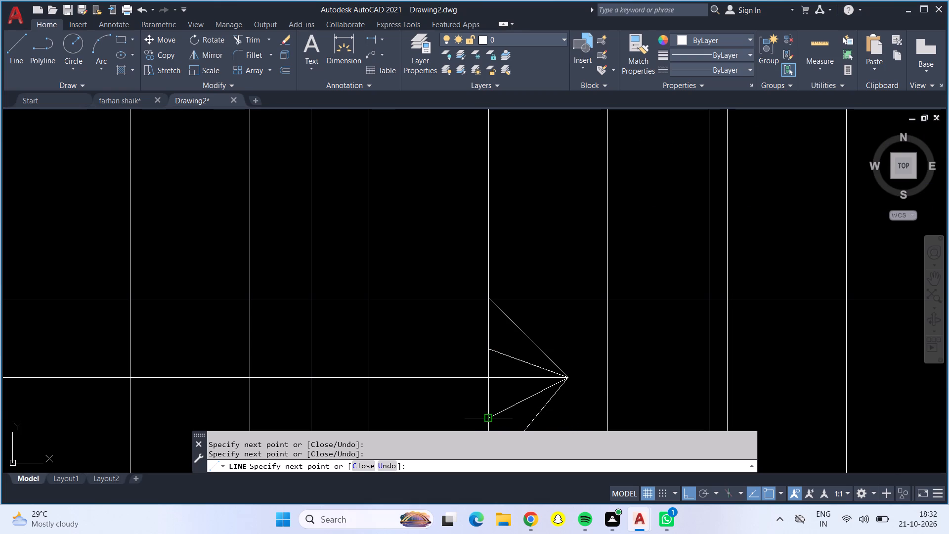
scroll(490, 418, "down", 3)
key("Escape")
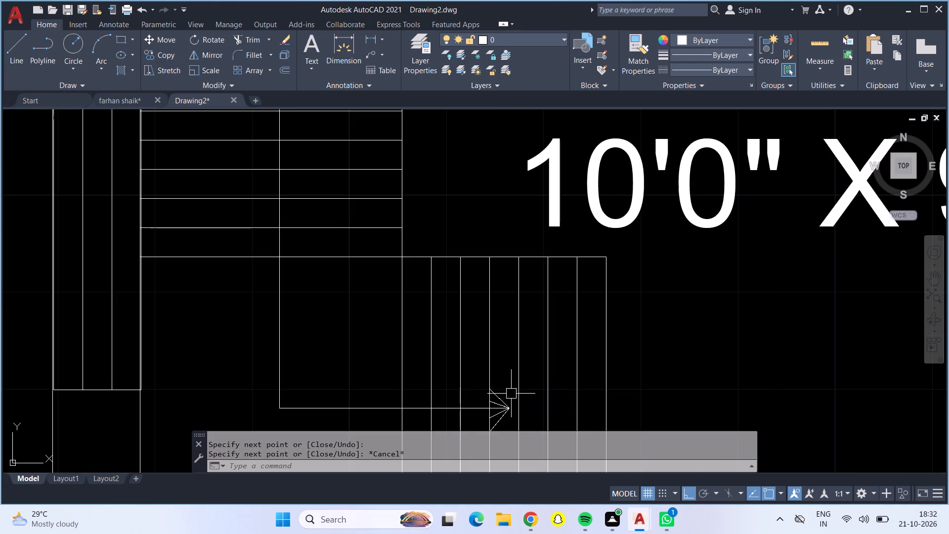
Draw a small circle centred on the open east end of the stair direction line, beside the north flight.
scroll(511, 394, "down", 3)
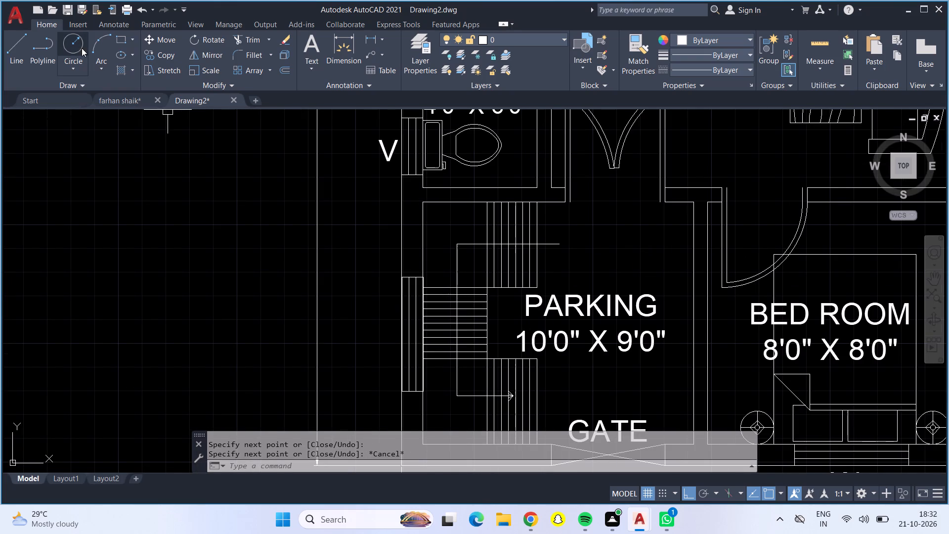
left_click(77, 44)
scroll(558, 247, "up", 3)
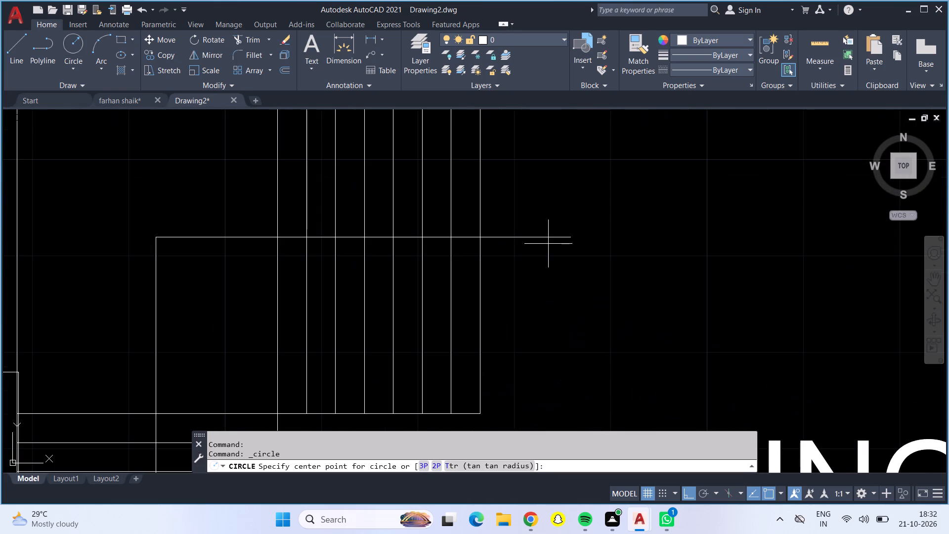
left_click(570, 235)
left_click(565, 247)
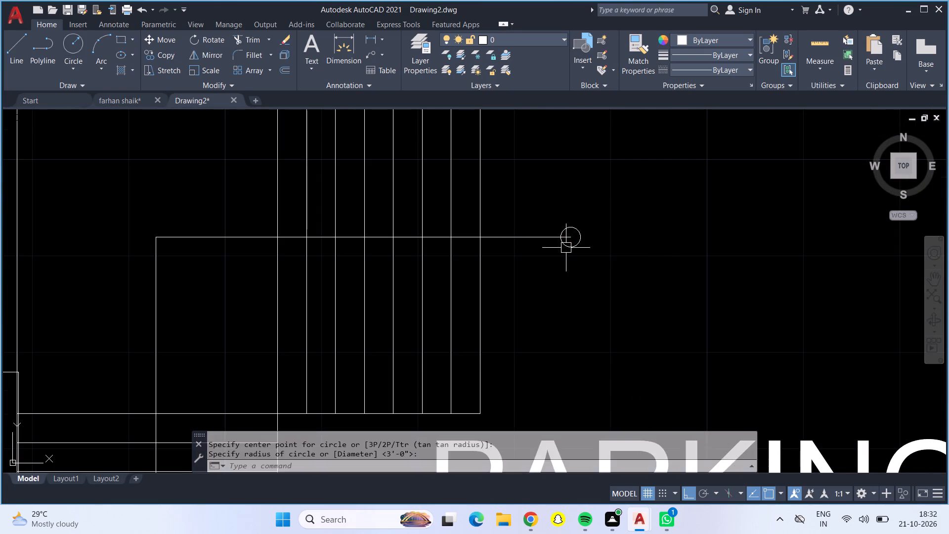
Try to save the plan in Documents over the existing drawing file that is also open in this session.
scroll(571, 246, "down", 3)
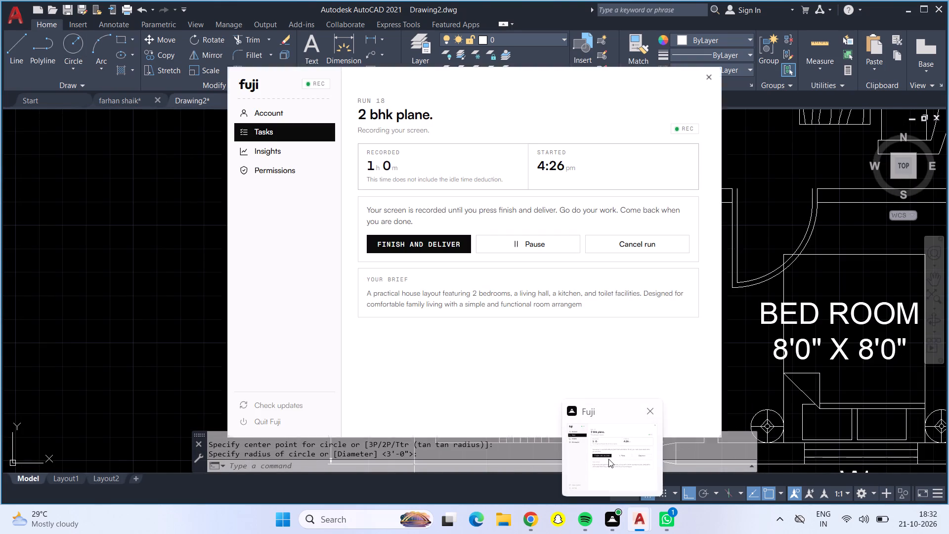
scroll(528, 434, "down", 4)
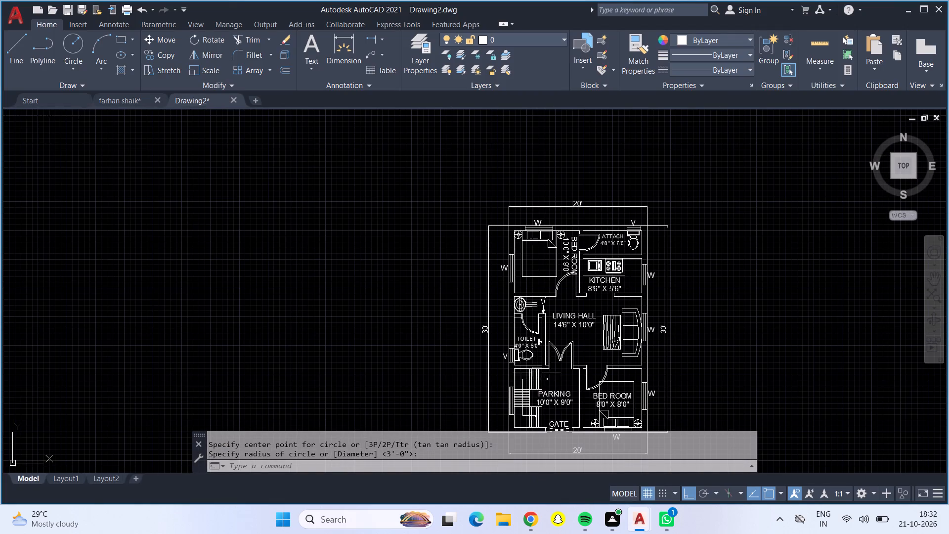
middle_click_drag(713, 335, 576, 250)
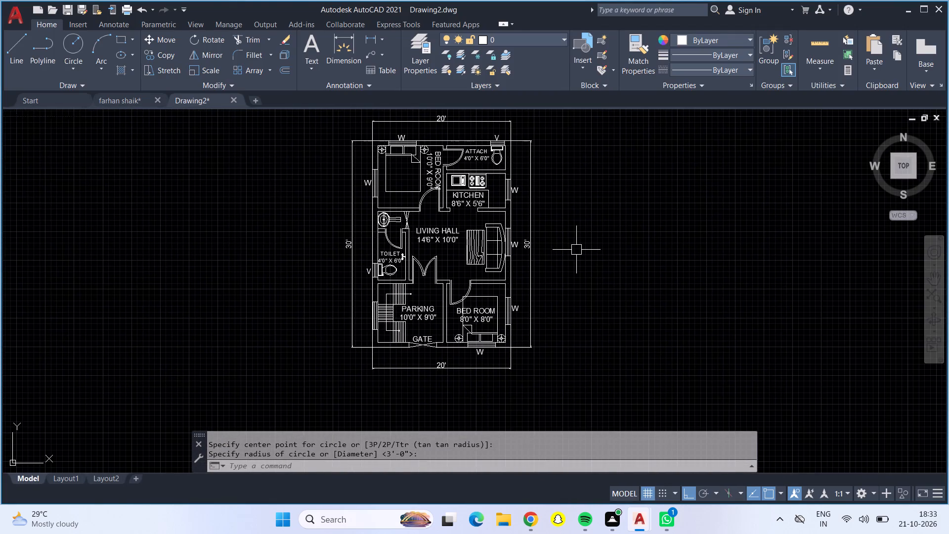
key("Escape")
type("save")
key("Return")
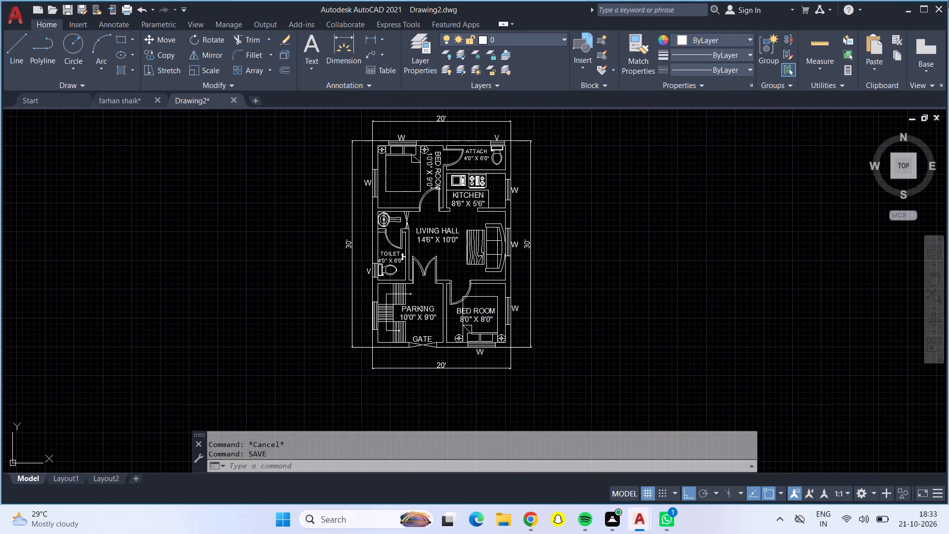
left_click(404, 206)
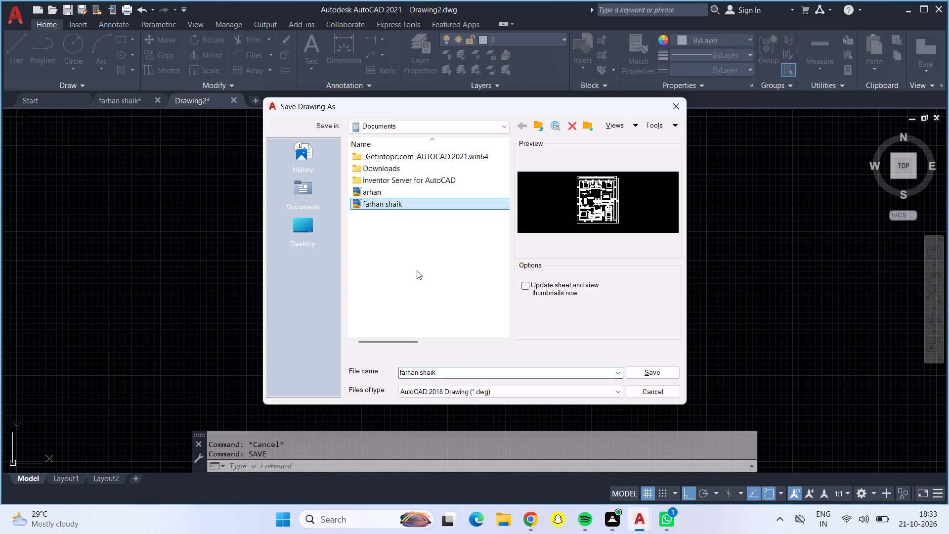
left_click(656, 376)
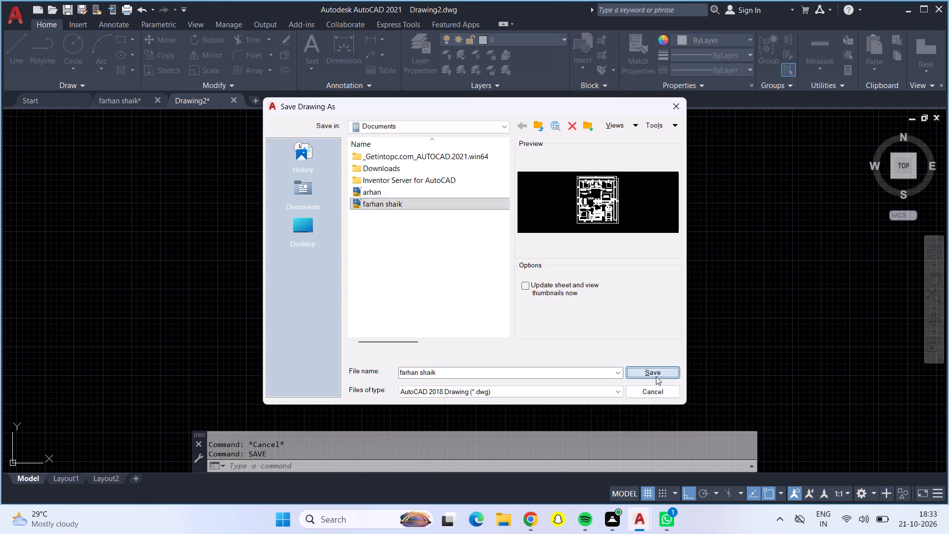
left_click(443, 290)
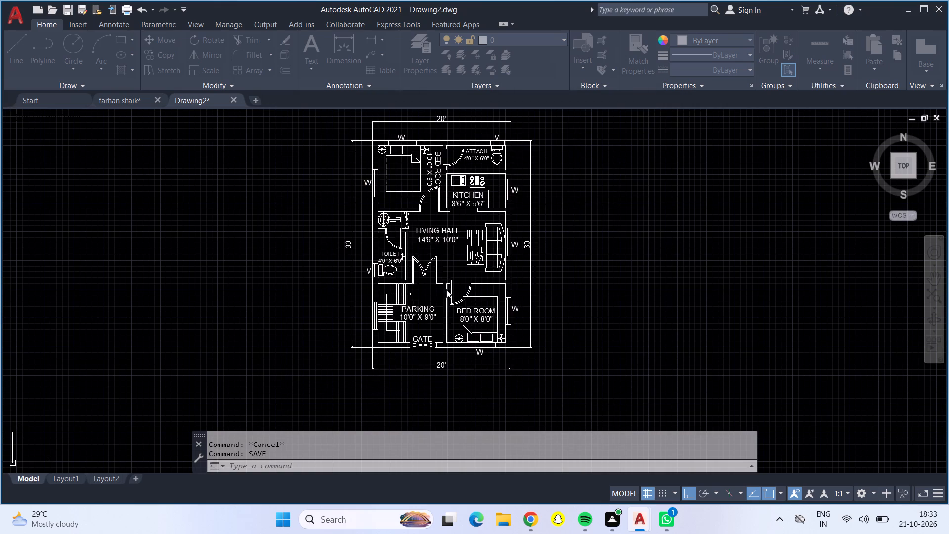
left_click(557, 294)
Save the floor plan in Documents as arhan in AutoCAD 2018 Drawing format, replacing the existing file.
key("s")
key("a")
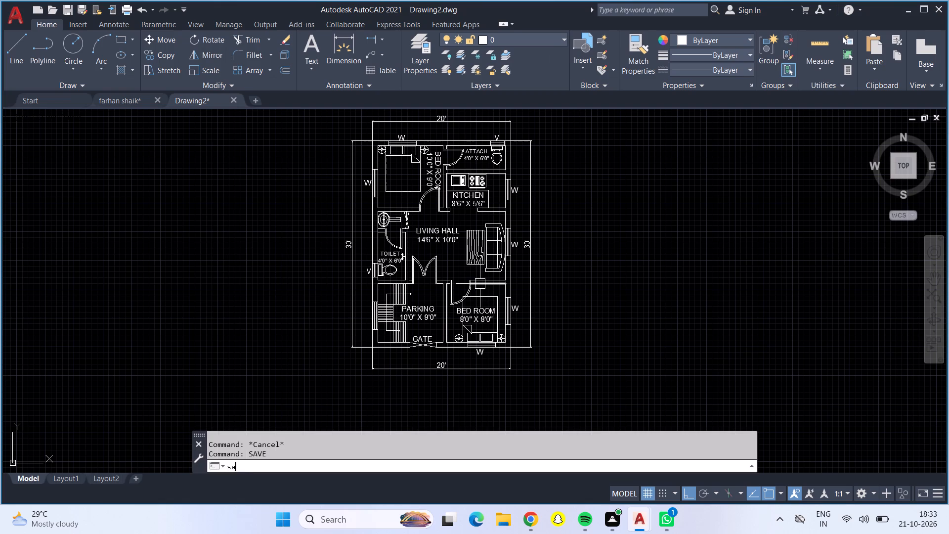
type("ve")
key("Return")
left_click(387, 189)
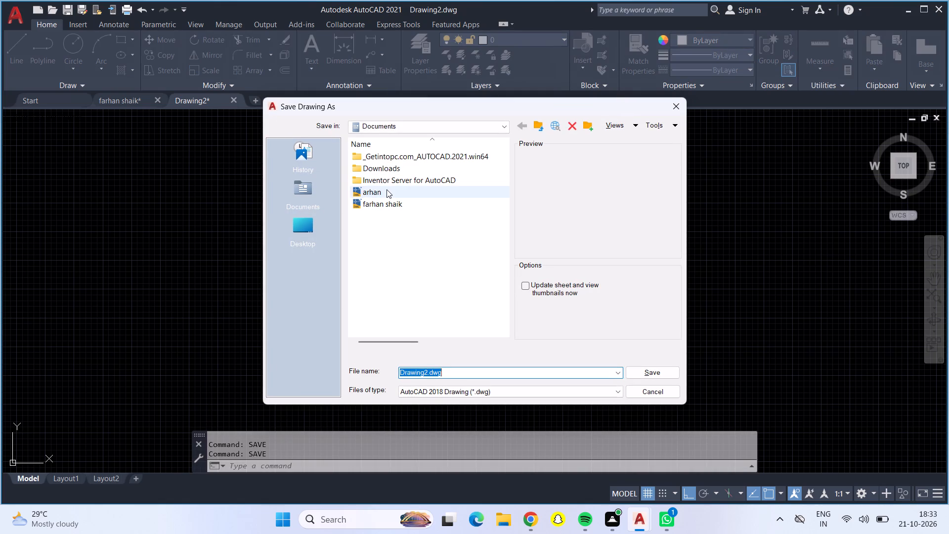
left_click(650, 368)
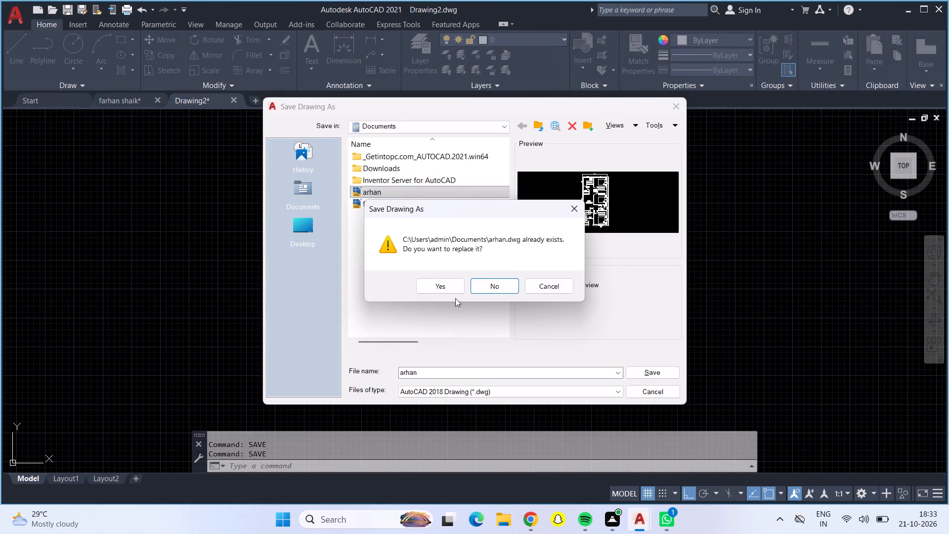
left_click(441, 283)
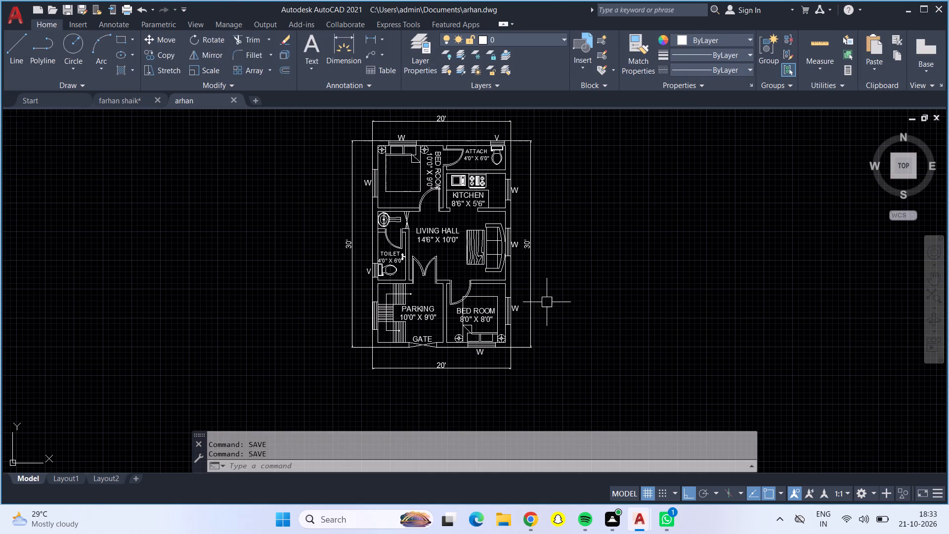
middle_click_drag(566, 310, 579, 356)
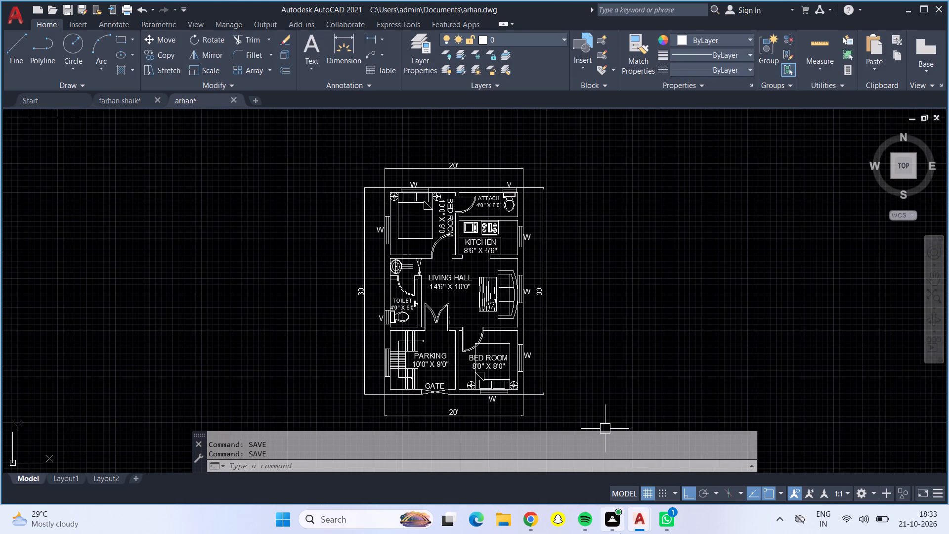